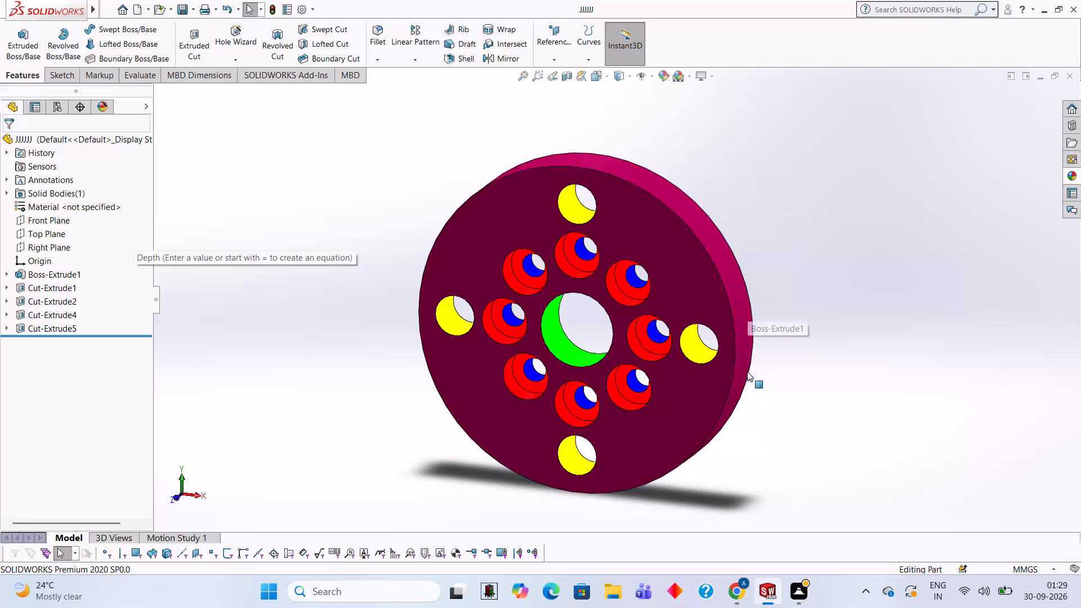
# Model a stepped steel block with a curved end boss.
# Close the open round flange part and create a new part document.
pyautogui.click(1071, 79)
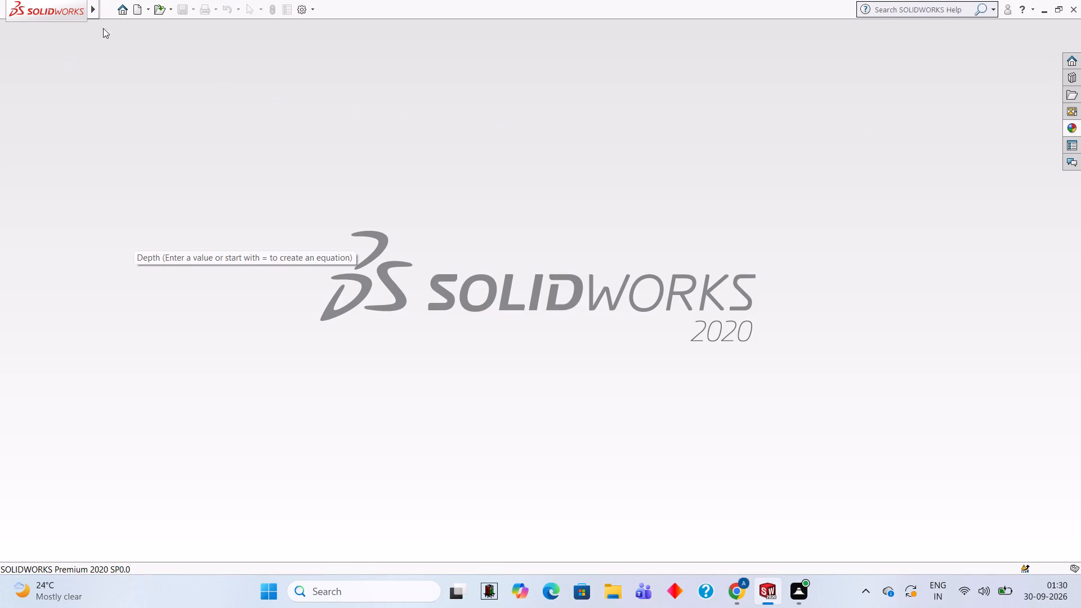
pyautogui.click(140, 6)
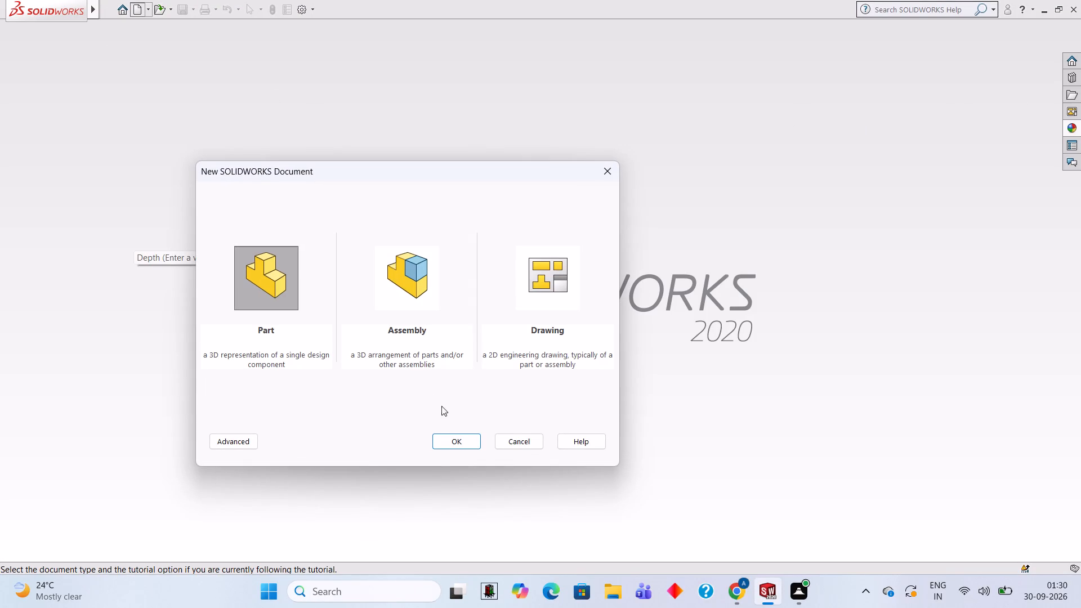
pyautogui.click(445, 442)
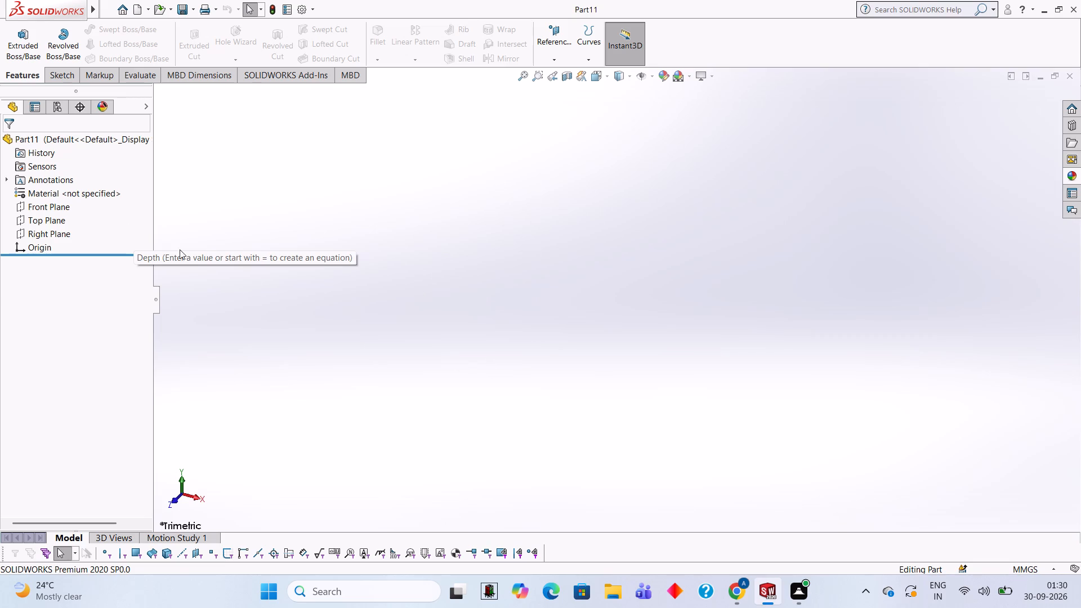
# Start a new sketch on the Front Plane.
pyautogui.click(32, 207)
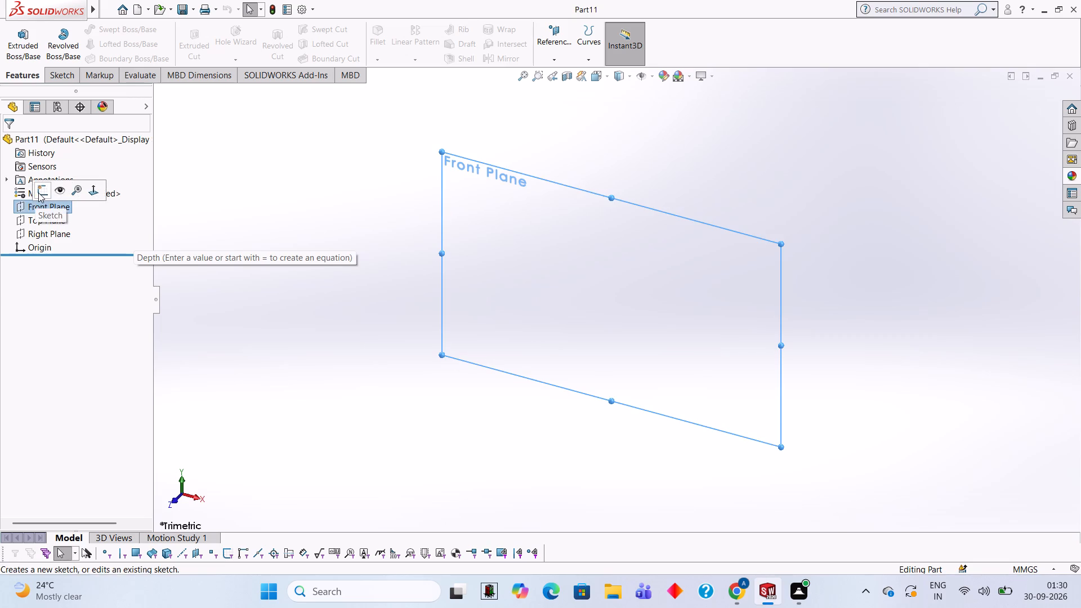
pyautogui.click(38, 193)
pyautogui.click(419, 273)
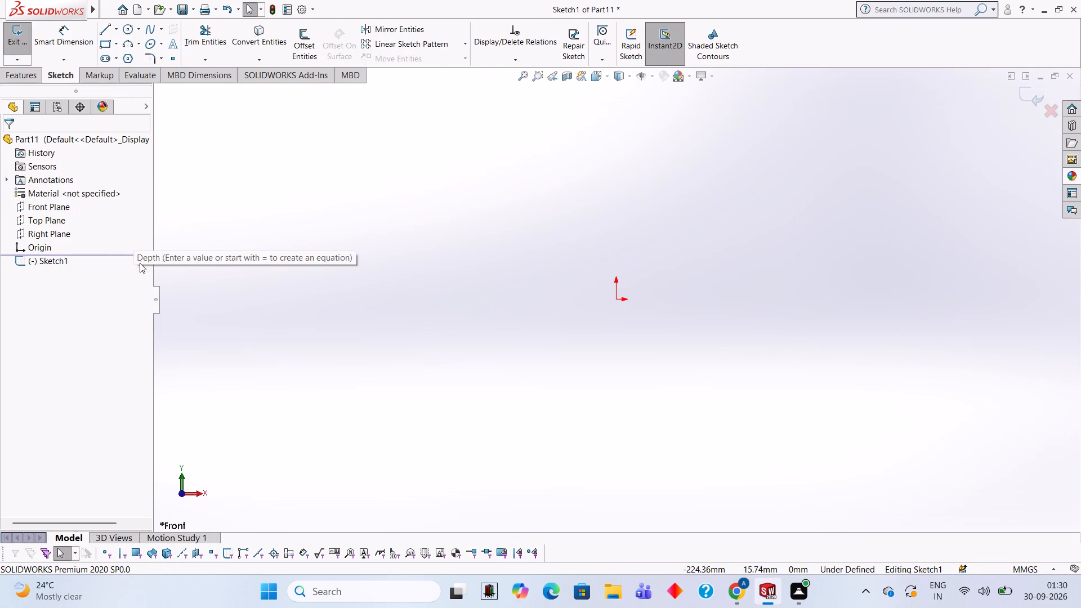
pyautogui.click(44, 210)
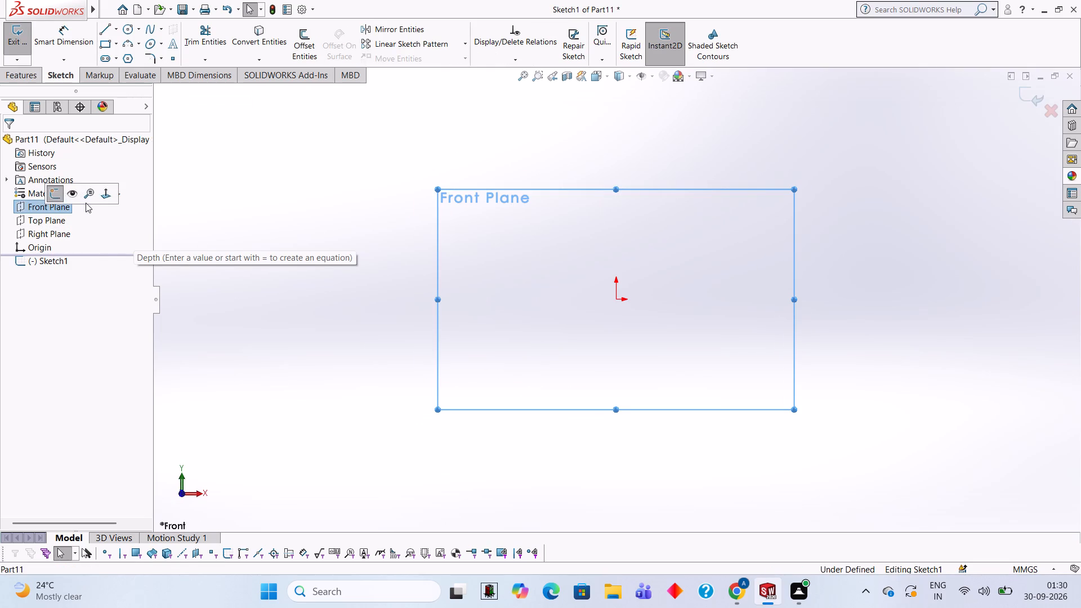
pyautogui.click(476, 240)
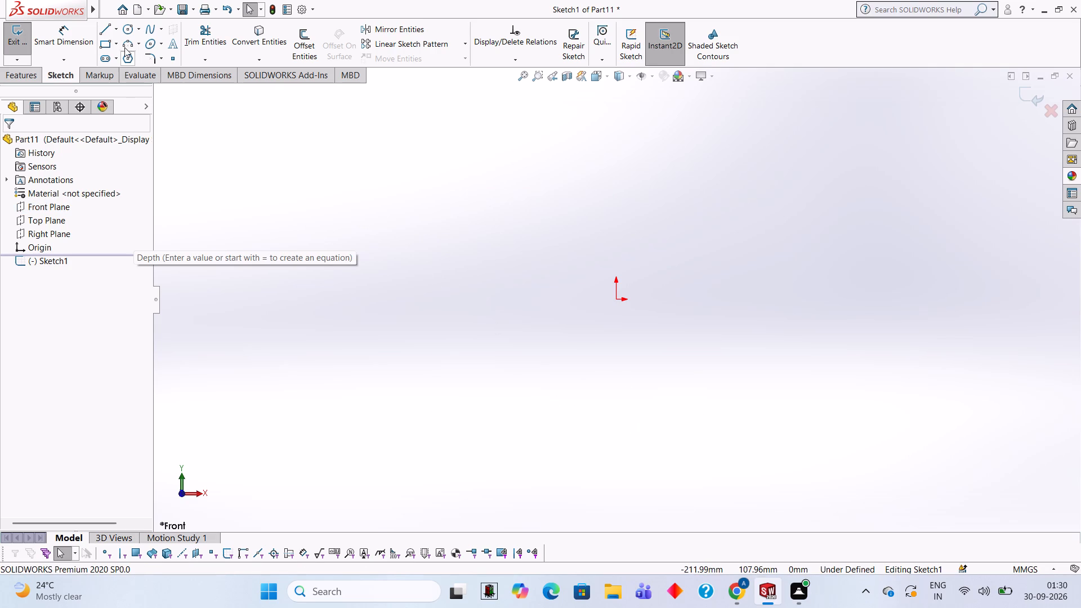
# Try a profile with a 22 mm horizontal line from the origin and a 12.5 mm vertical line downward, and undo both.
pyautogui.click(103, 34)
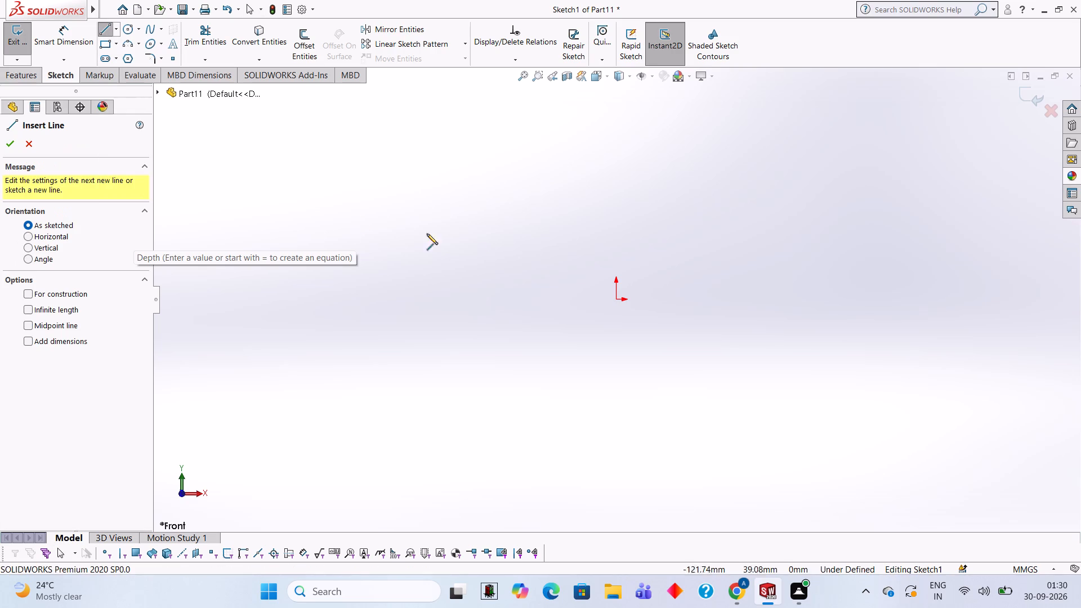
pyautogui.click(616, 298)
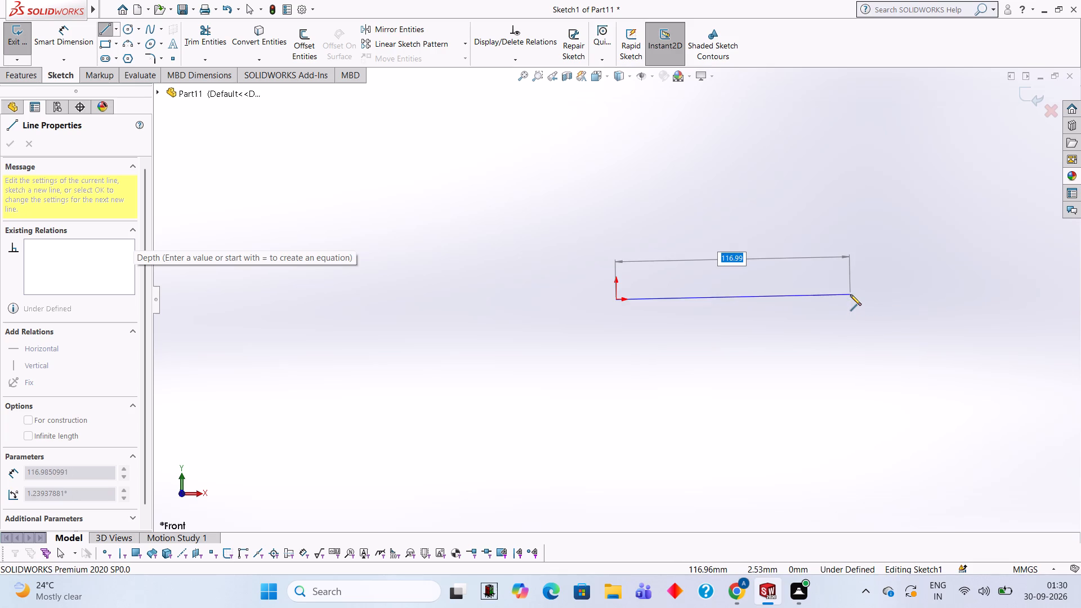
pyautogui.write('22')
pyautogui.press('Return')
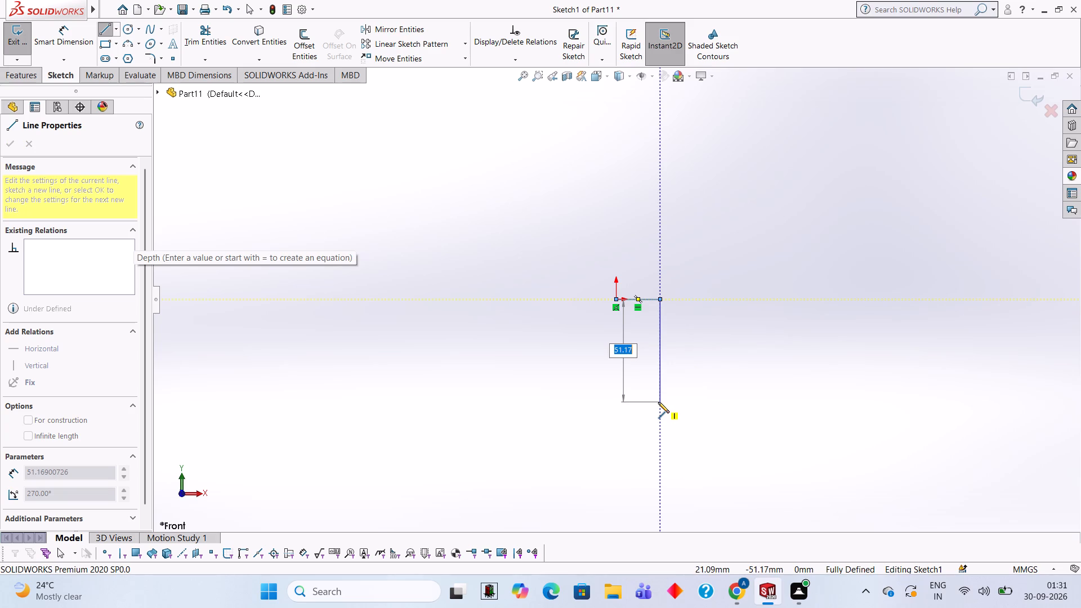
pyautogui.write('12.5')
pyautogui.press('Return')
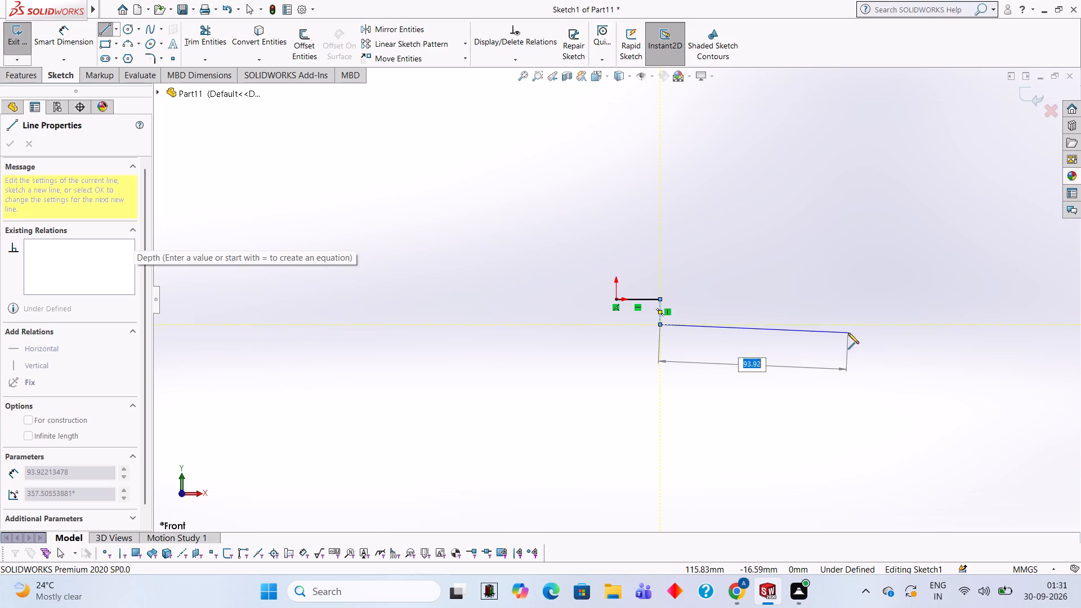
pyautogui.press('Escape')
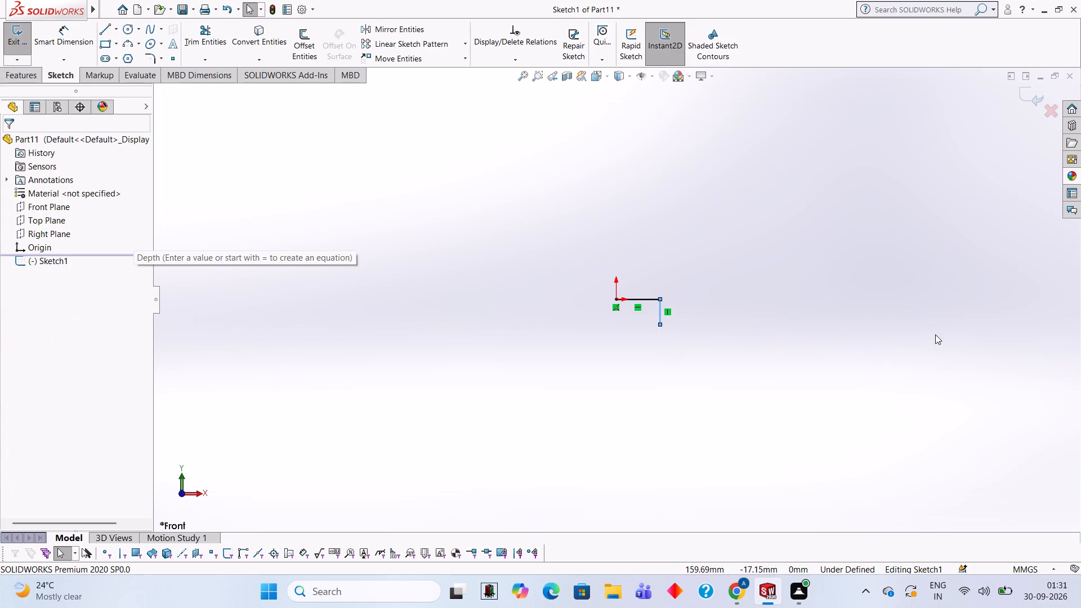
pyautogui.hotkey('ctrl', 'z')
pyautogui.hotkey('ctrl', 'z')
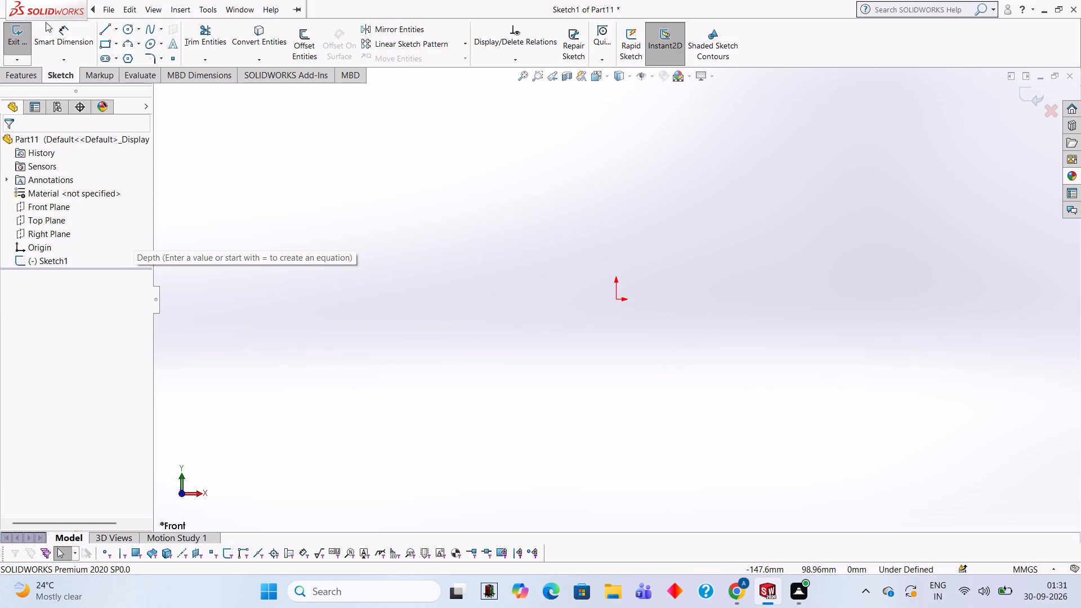
# Sketch a 115 mm horizontal line rightward from the origin and a 90 mm vertical line upward from its end.
pyautogui.click(106, 31)
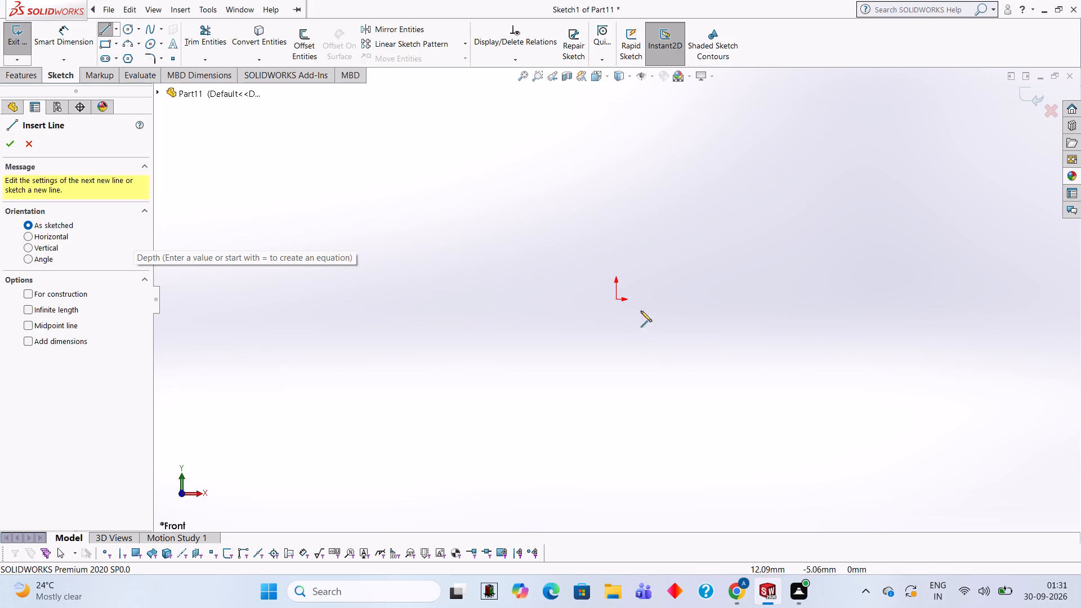
pyautogui.click(615, 301)
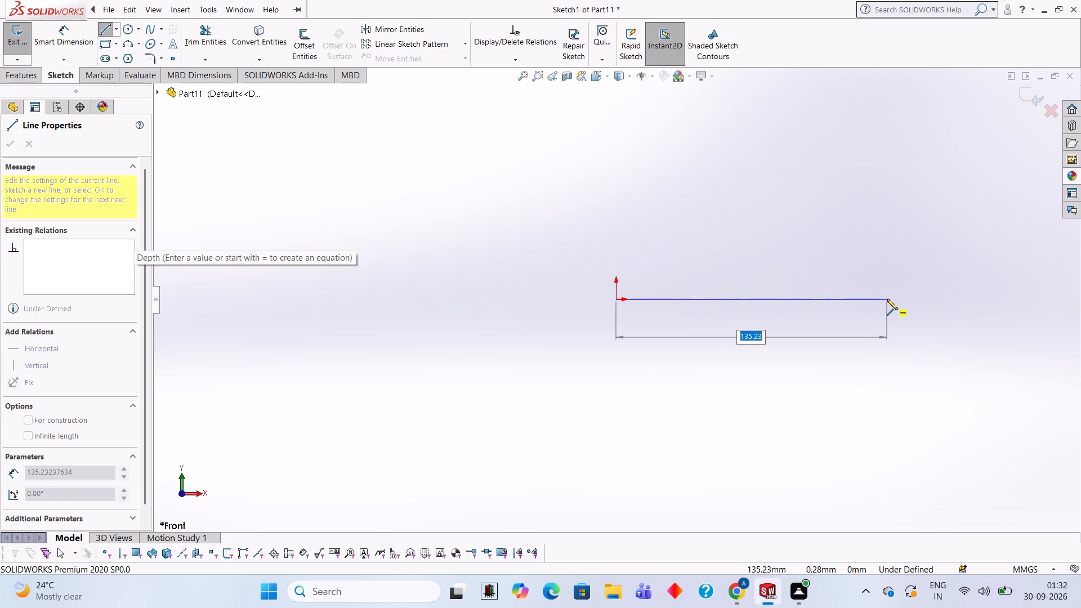
pyautogui.write('115')
pyautogui.press('Return')
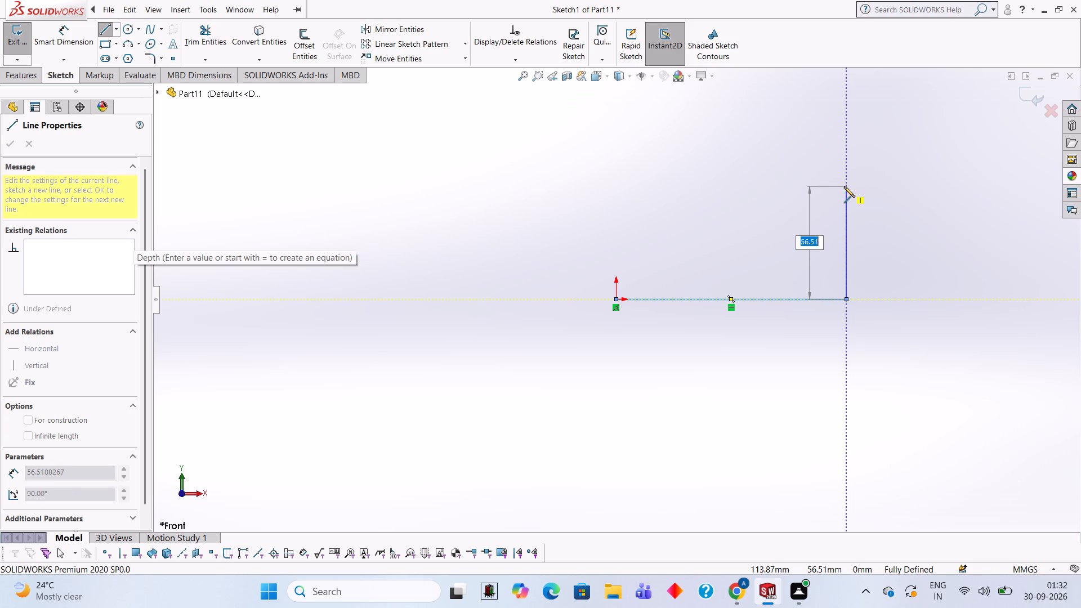
pyautogui.write('90')
pyautogui.press('Return')
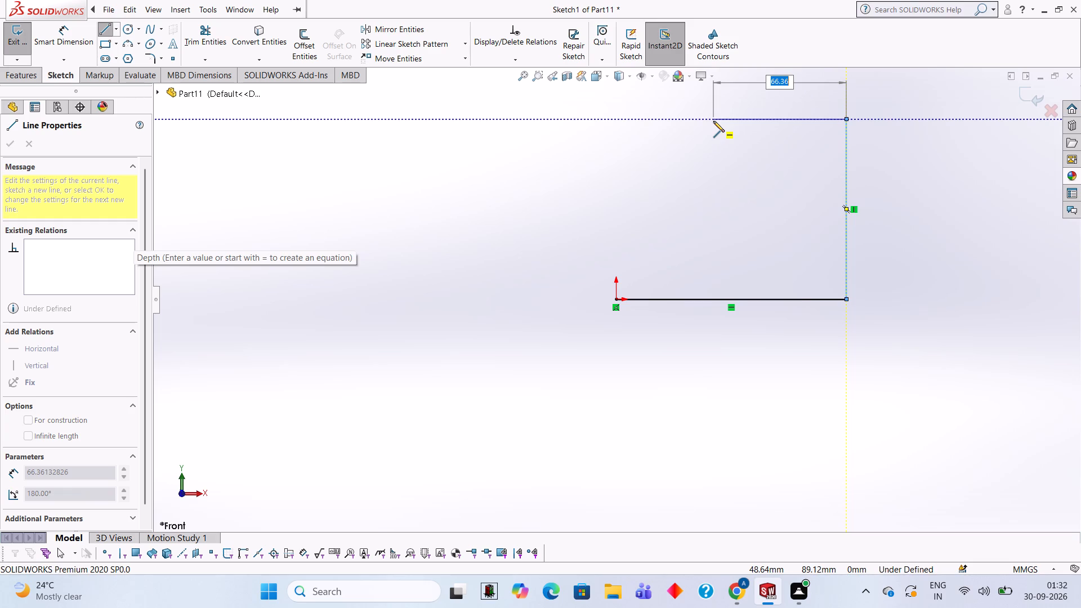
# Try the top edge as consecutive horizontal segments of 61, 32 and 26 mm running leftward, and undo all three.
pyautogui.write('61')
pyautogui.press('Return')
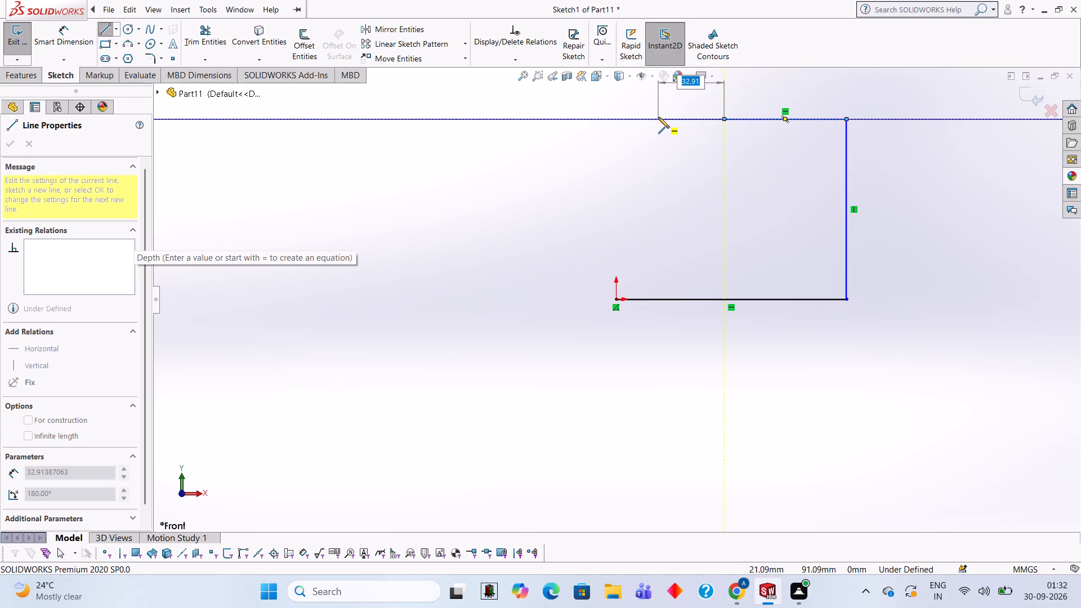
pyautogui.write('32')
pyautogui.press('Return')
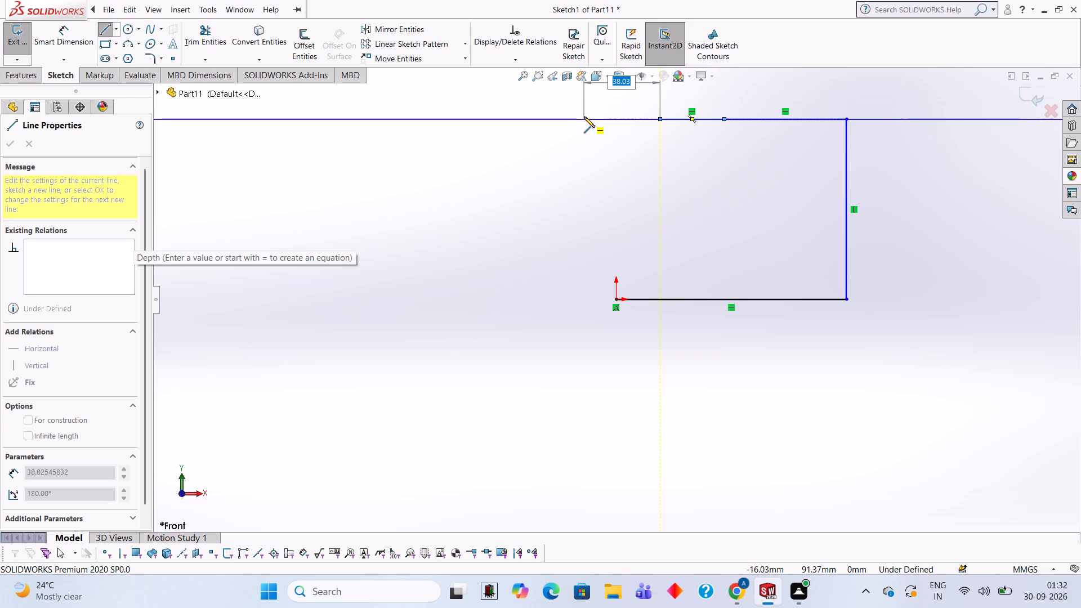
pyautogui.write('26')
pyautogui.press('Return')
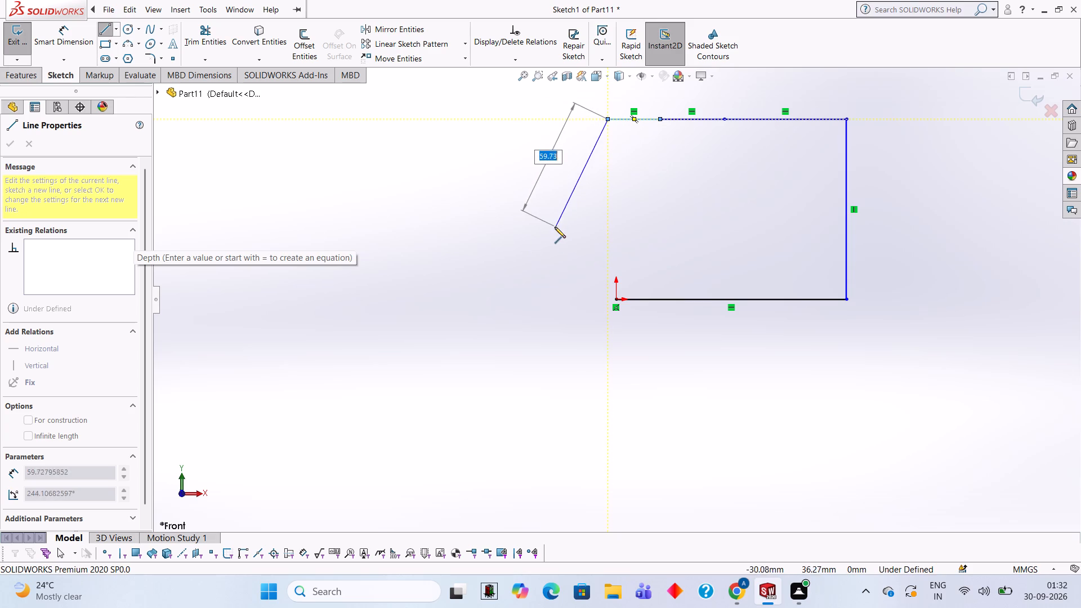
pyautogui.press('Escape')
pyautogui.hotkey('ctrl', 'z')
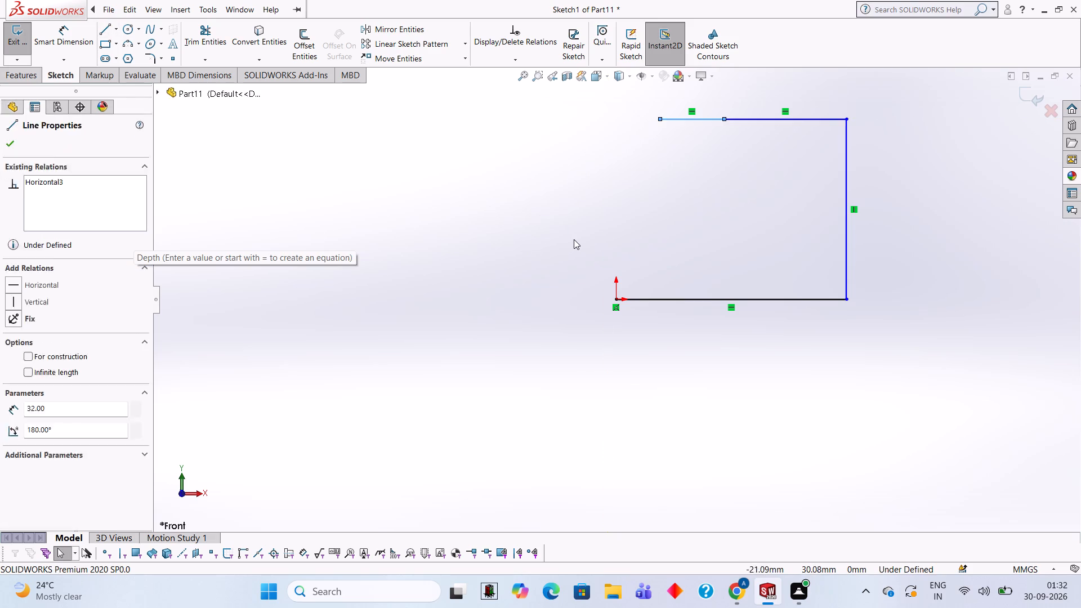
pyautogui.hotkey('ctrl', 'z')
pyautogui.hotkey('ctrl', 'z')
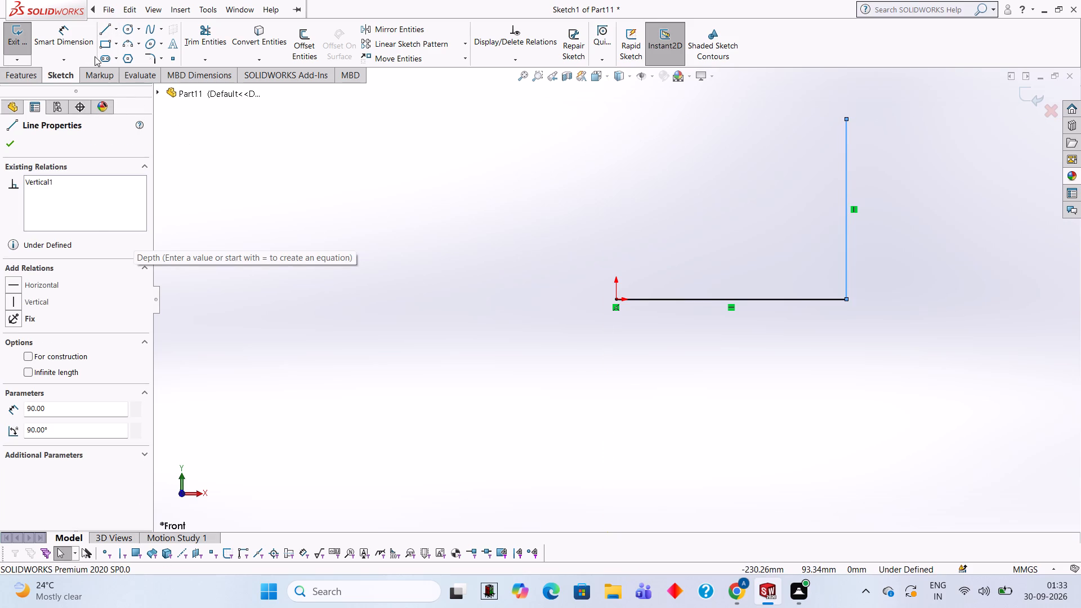
# Close the rectangle with a 115 mm horizontal top line and a vertical line down to the origin.
pyautogui.click(343, 129)
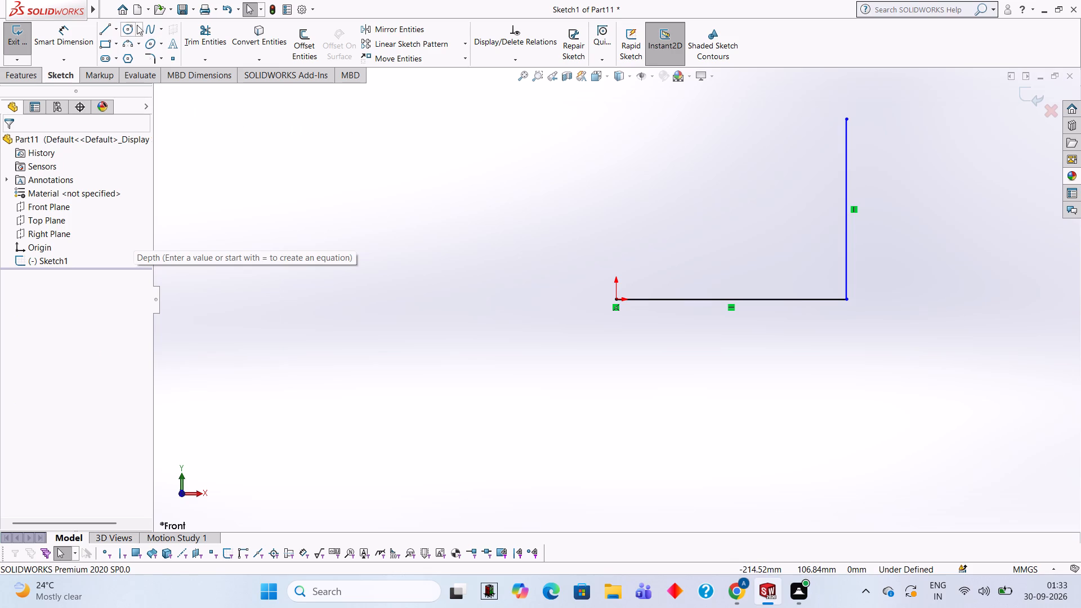
pyautogui.click(108, 29)
pyautogui.click(846, 119)
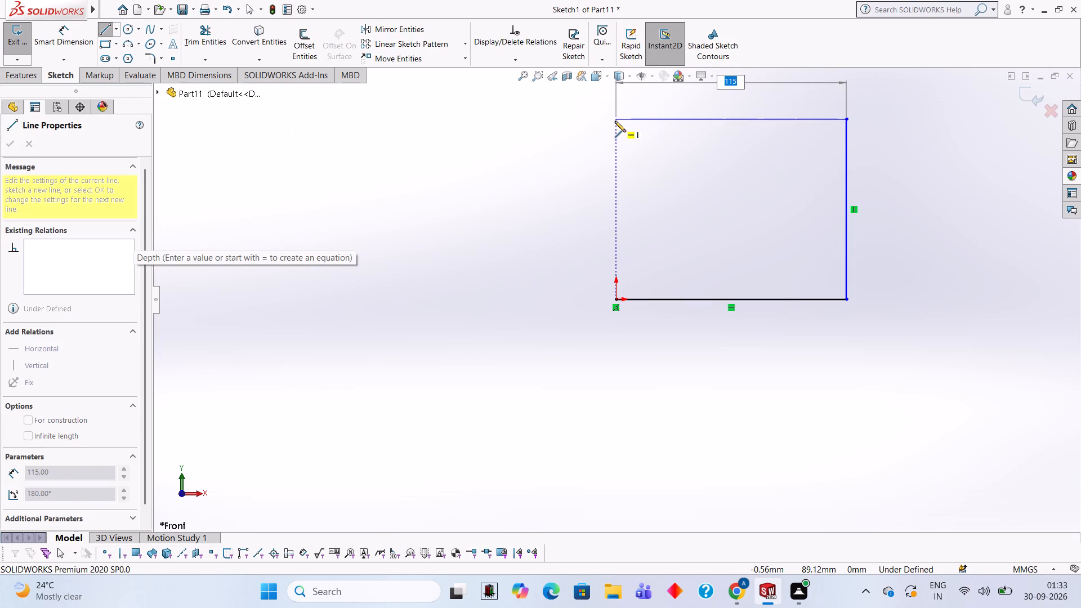
pyautogui.click(615, 121)
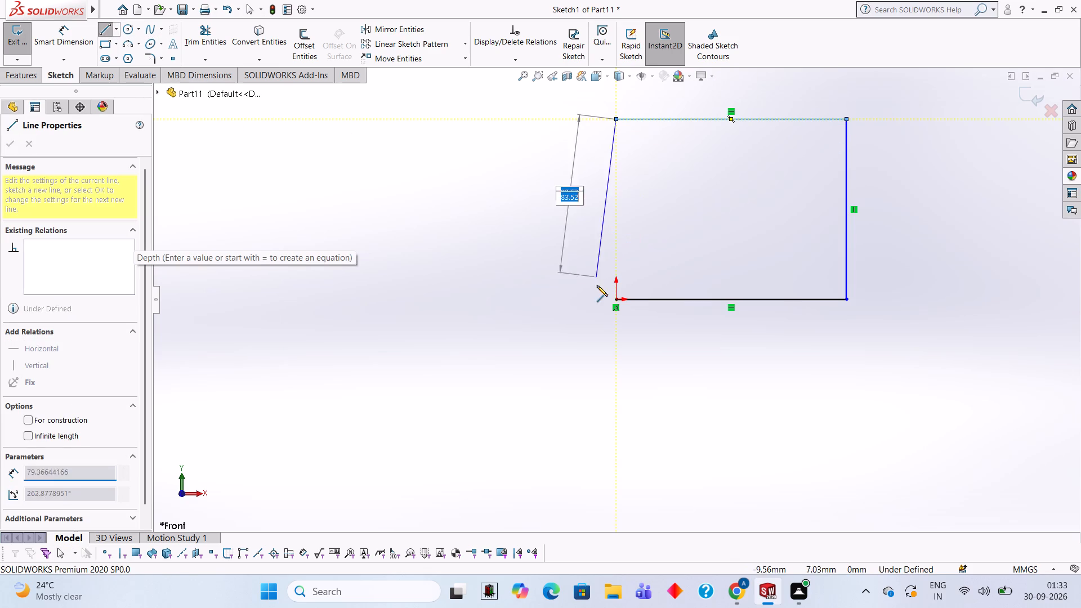
pyautogui.click(614, 299)
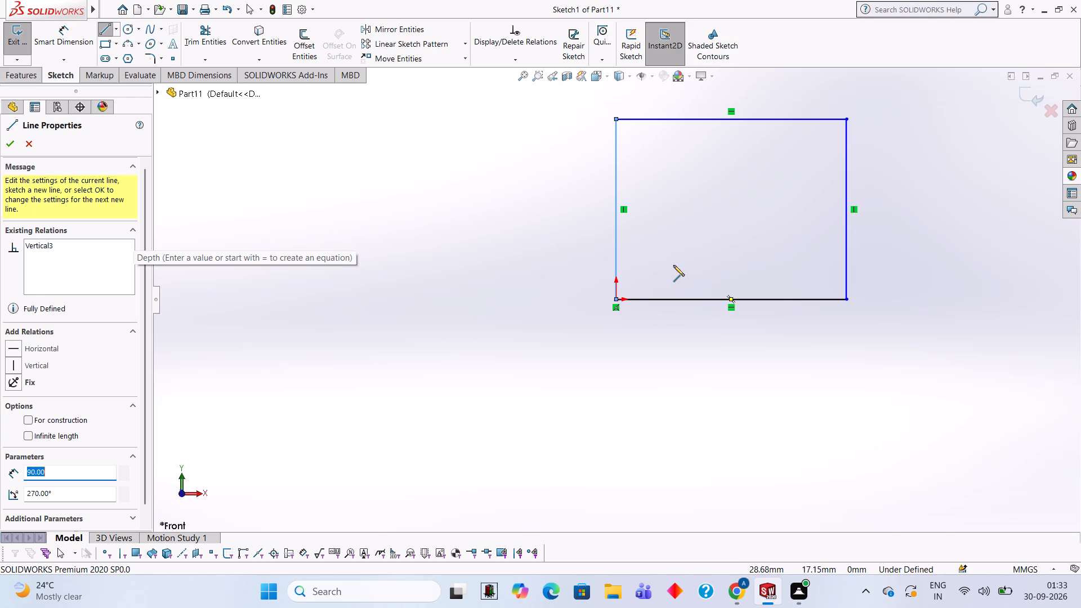
# Dimension the rectangle's bottom edge as 115 mm and its right edge as 90 mm.
pyautogui.click(49, 31)
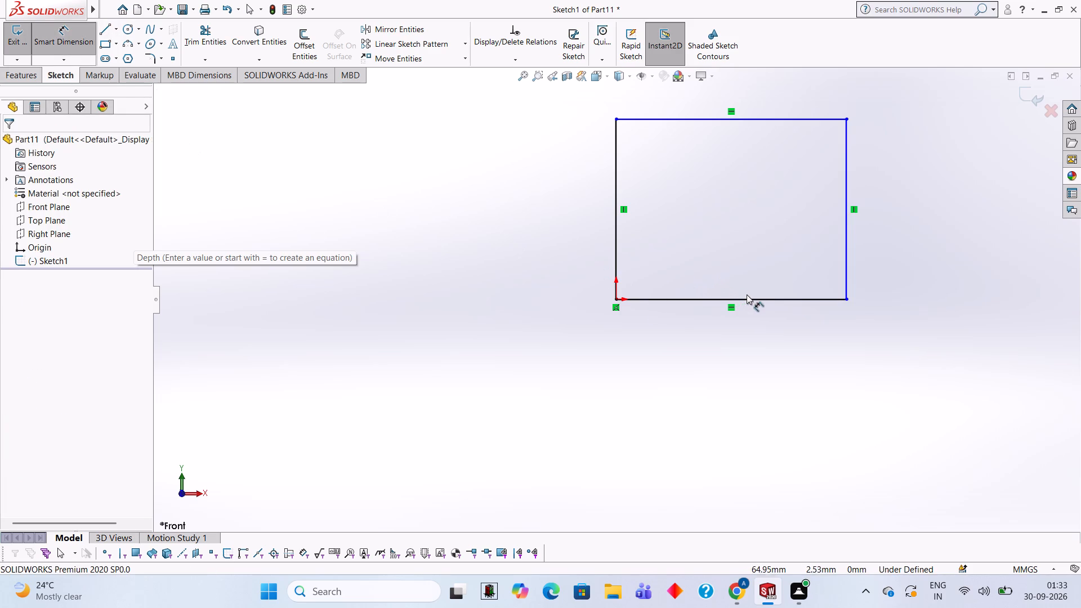
pyautogui.click(756, 299)
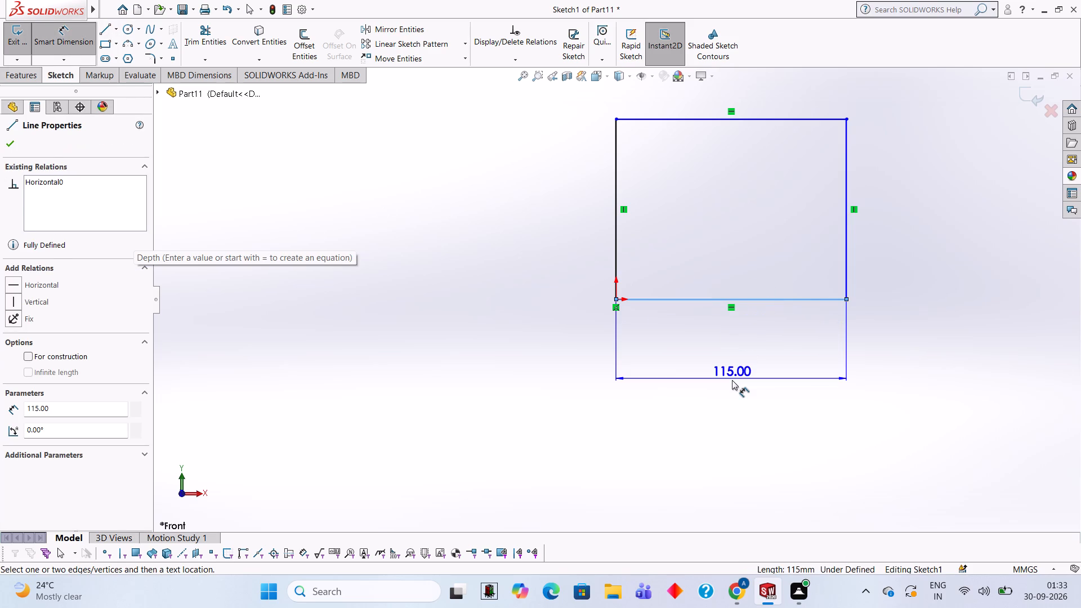
pyautogui.click(732, 380)
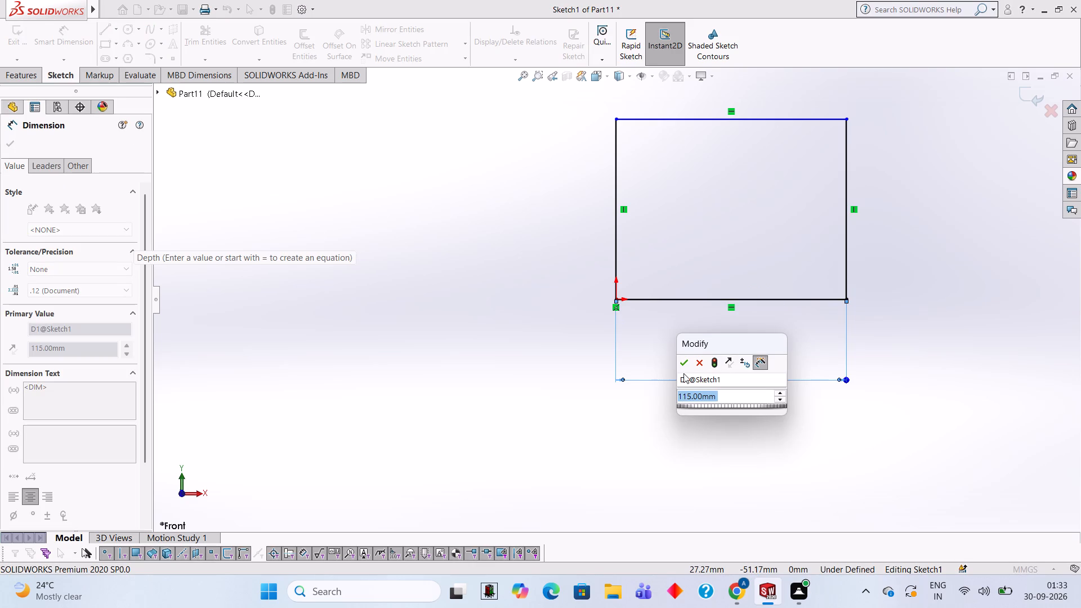
pyautogui.click(682, 366)
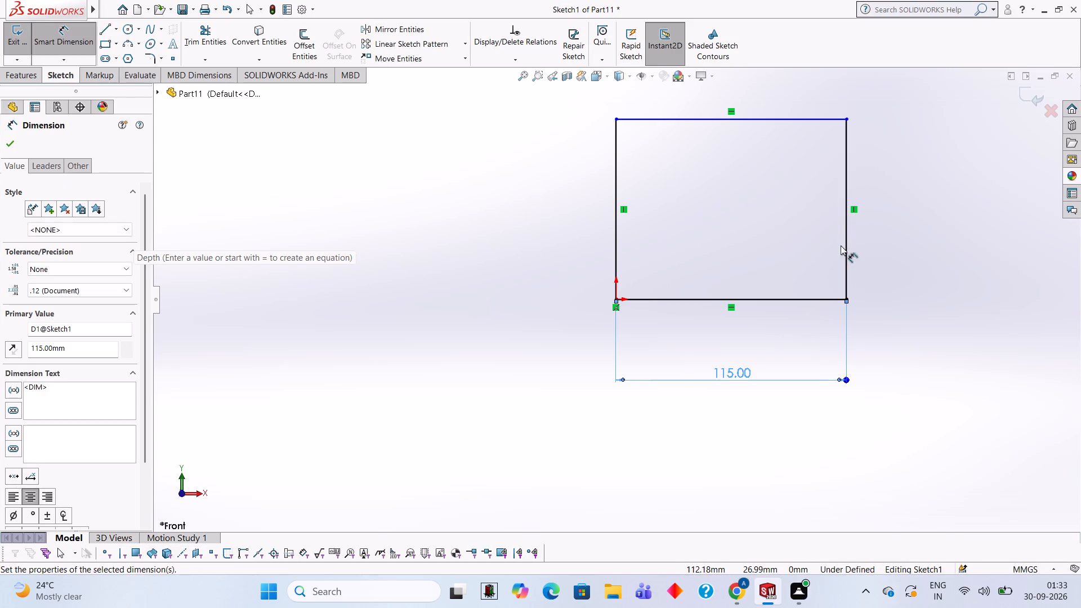
pyautogui.click(848, 242)
pyautogui.click(913, 236)
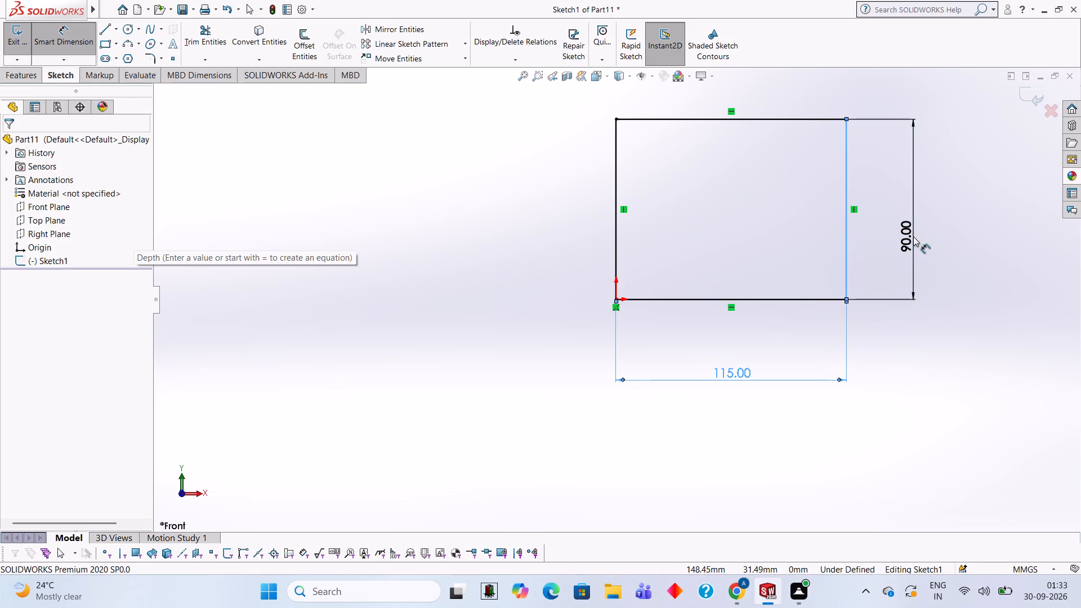
pyautogui.click(863, 226)
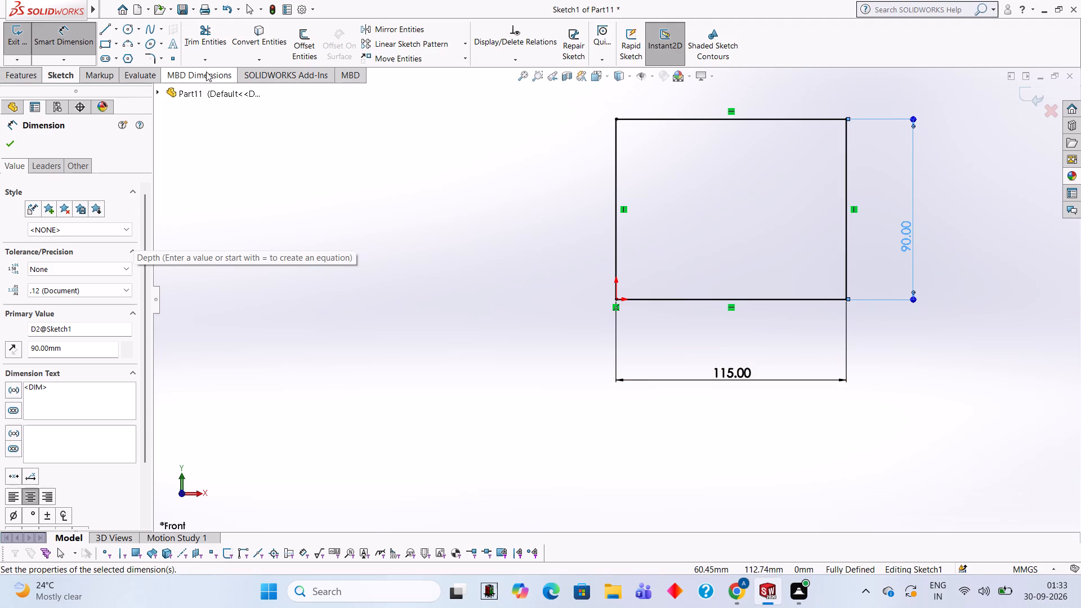
# Extrude the rectangle as a blind boss with a depth of 63 mm.
pyautogui.click(26, 77)
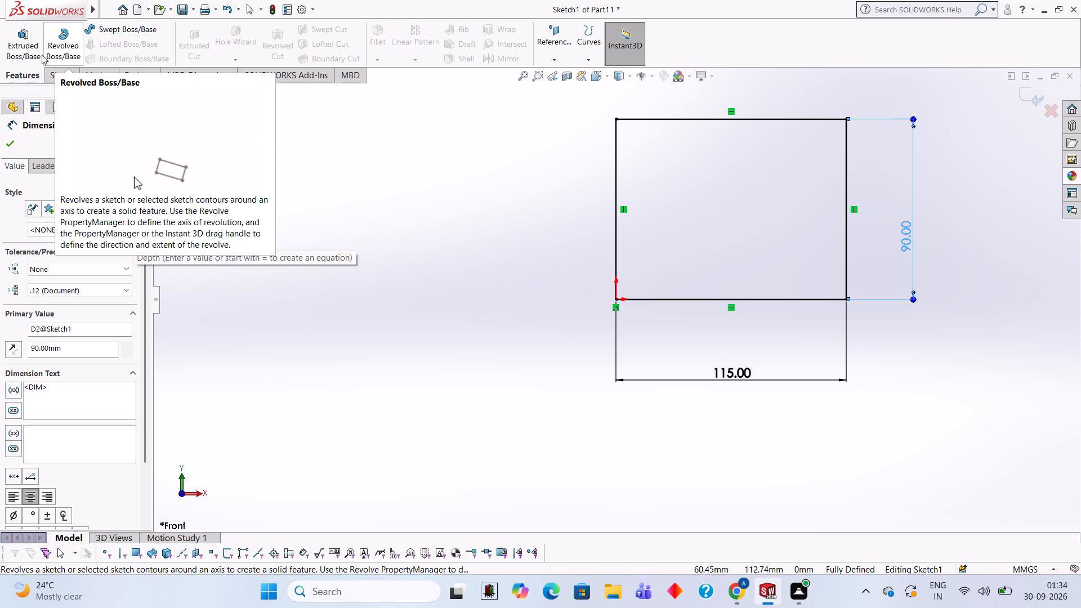
pyautogui.click(24, 43)
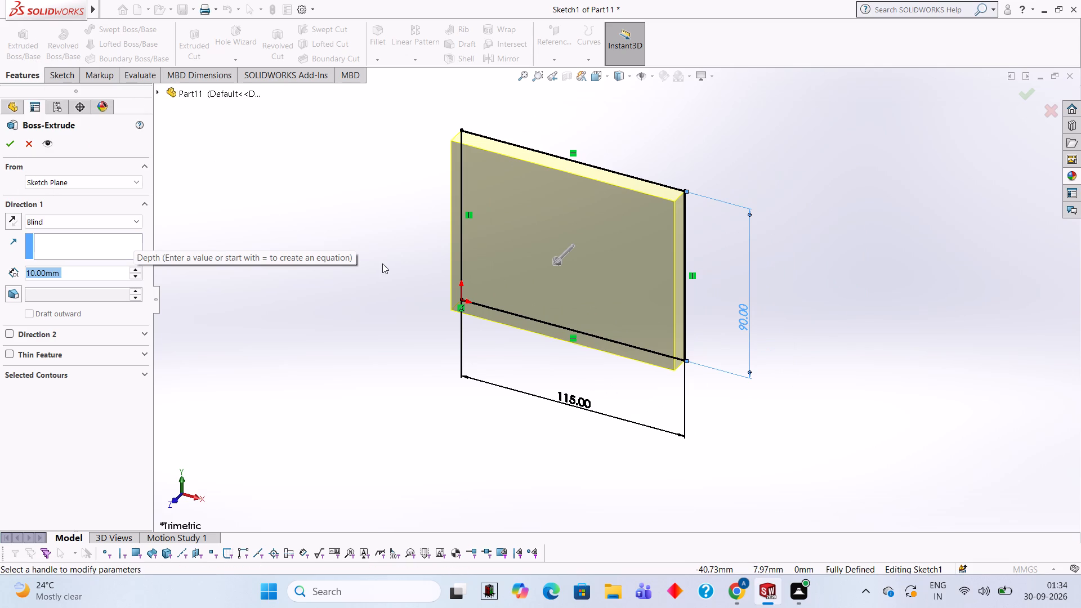
pyautogui.write('63')
pyautogui.press('Return')
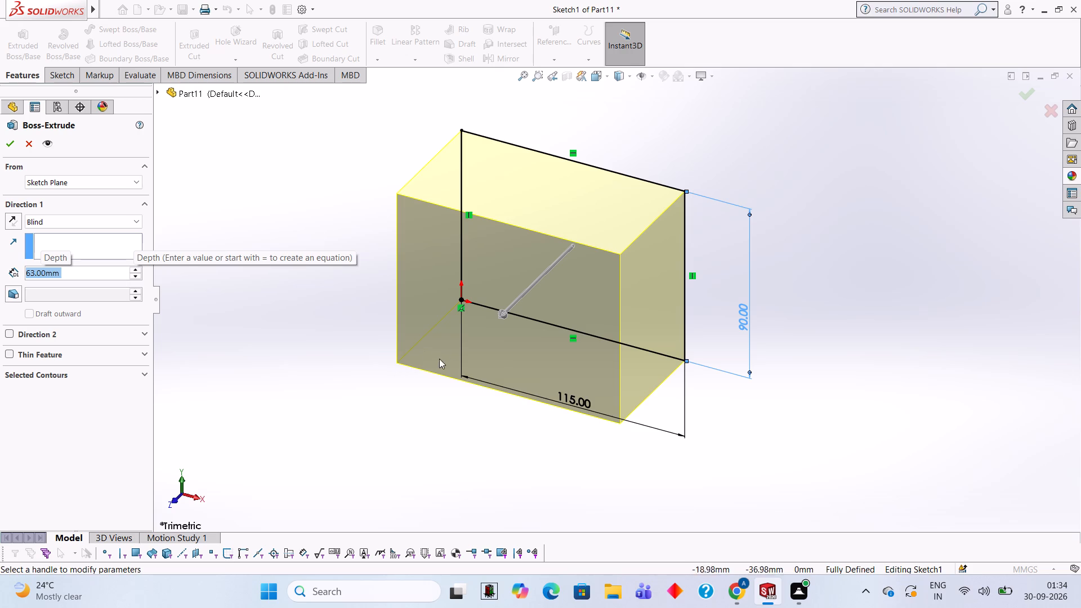
pyautogui.click(10, 146)
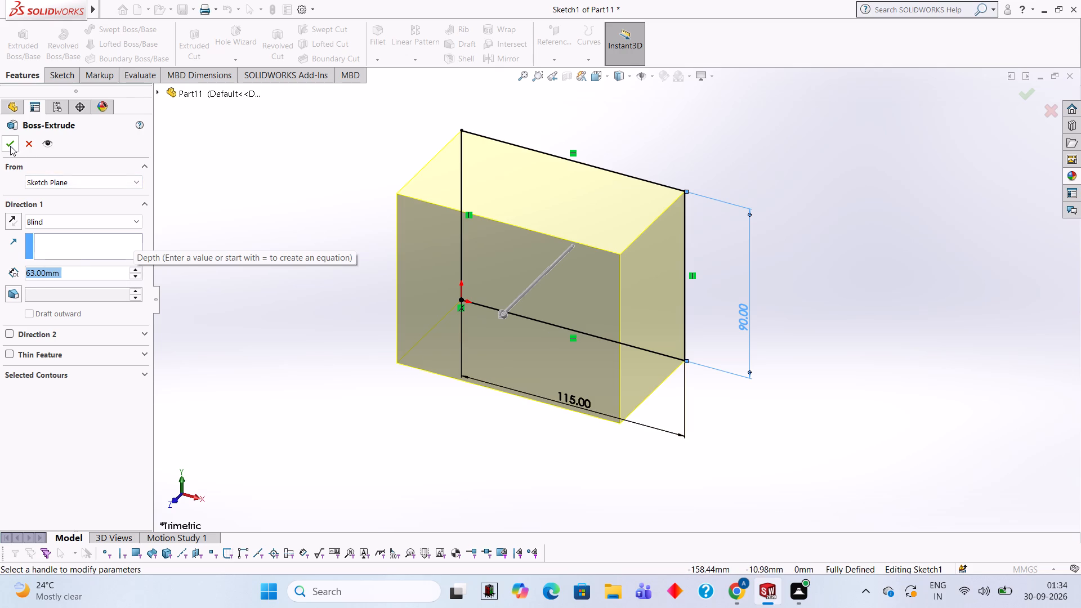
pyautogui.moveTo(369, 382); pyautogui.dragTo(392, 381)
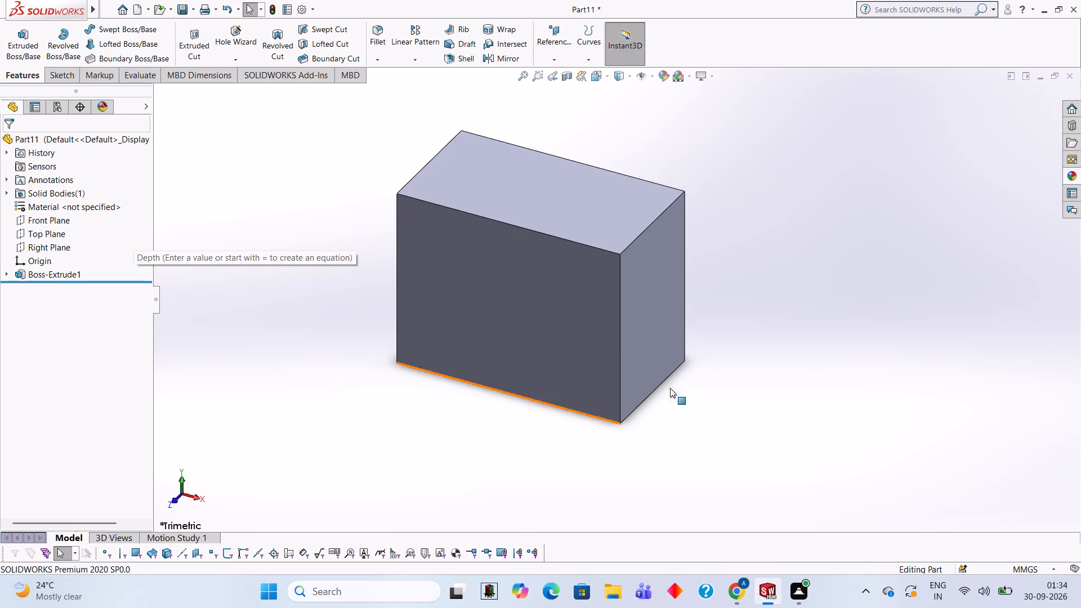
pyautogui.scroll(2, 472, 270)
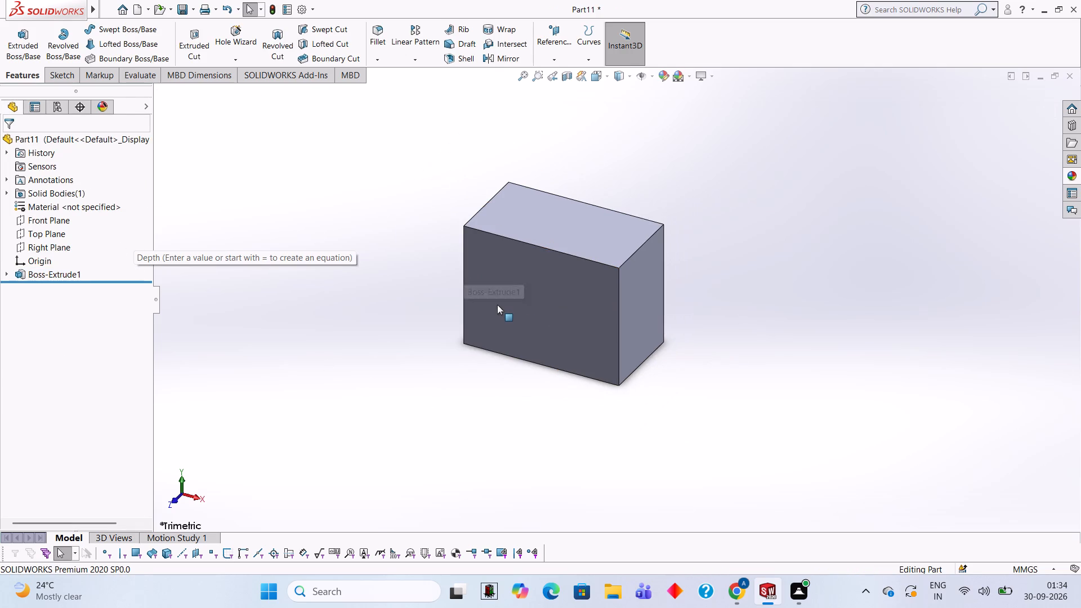
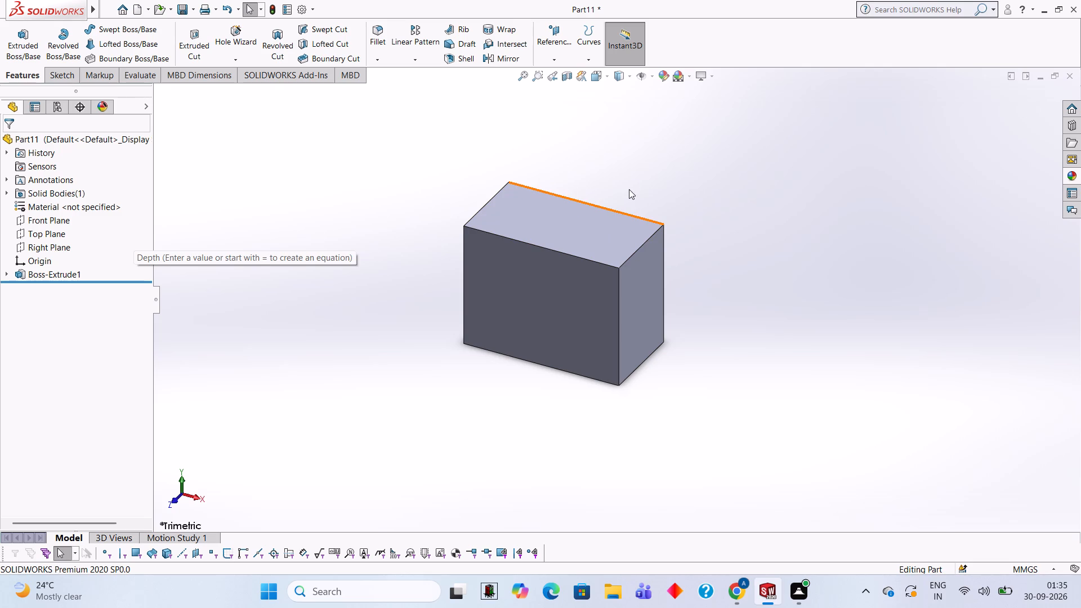
# Undo the 63 mm extrusion, both dimensions and all the rectangle's sketch lines, back to an empty part.
pyautogui.hotkey('ctrl', 'z')
pyautogui.hotkey('ctrl', 'z')
pyautogui.hotkey('ctrl', 'z')
pyautogui.hotkey('ctrl', 'z')
pyautogui.hotkey('ctrl', 'z')
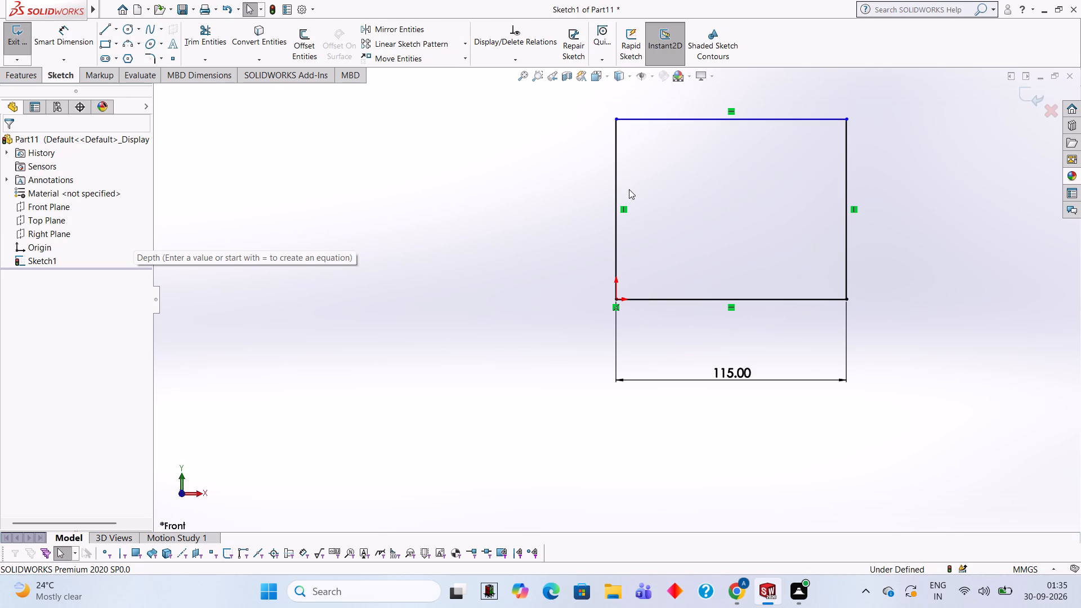
pyautogui.hotkey('ctrl', 'z')
pyautogui.hotkey('ctrl', 'z')
pyautogui.hotkey('ctrl', 'z')
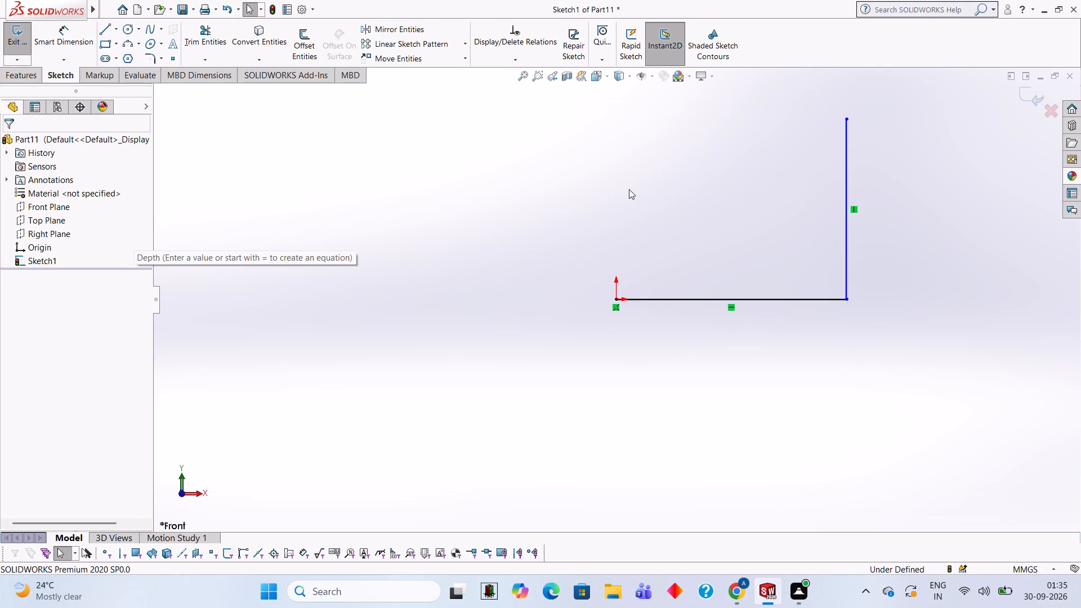
pyautogui.hotkey('ctrl', 'z')
pyautogui.hotkey('ctrl', 'z')
pyautogui.hotkey('ctrl', 'z')
pyautogui.hotkey('ctrl', 'z')
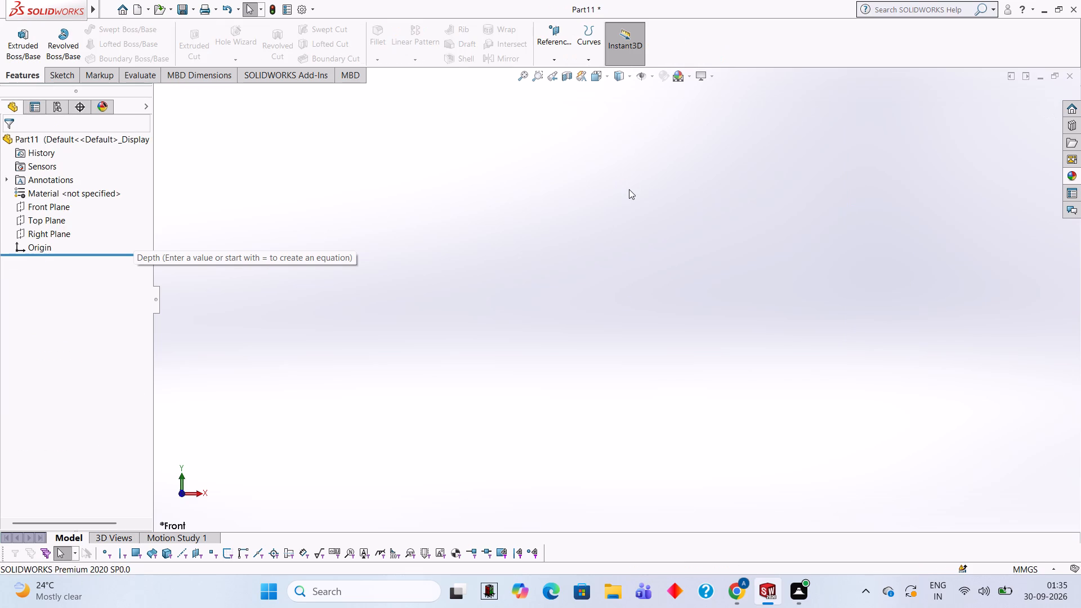
pyautogui.hotkey('ctrl', 'z')
pyautogui.hotkey('ctrl', 'z')
# Sketch on the Front Plane a 115 mm horizontal line from the origin and a 90 mm vertical line up from its end.
pyautogui.click(44, 203)
pyautogui.click(57, 185)
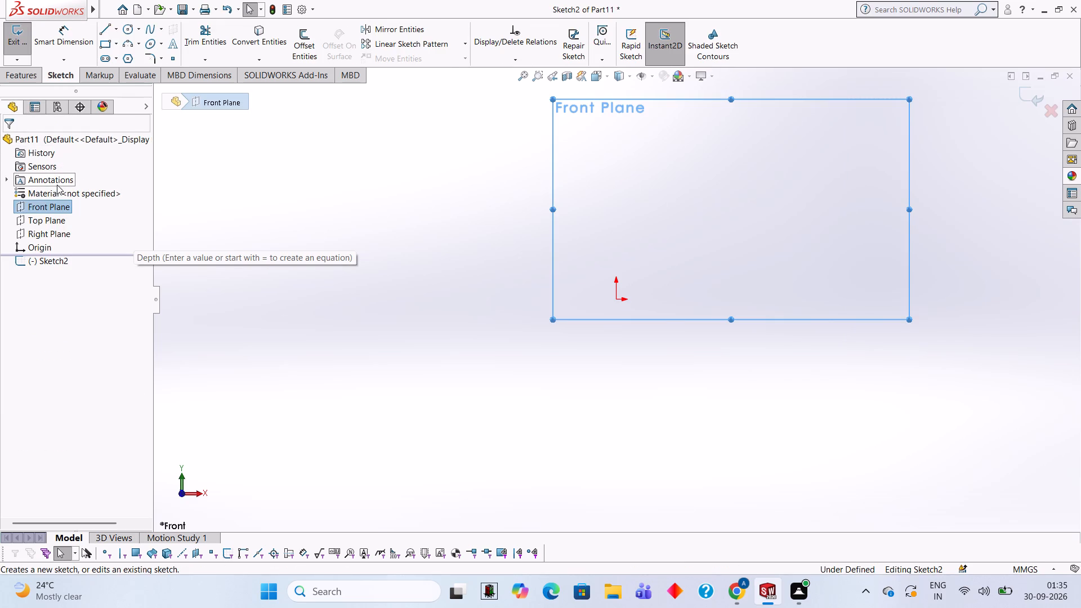
pyautogui.moveTo(637, 116); pyautogui.dragTo(636, 103)
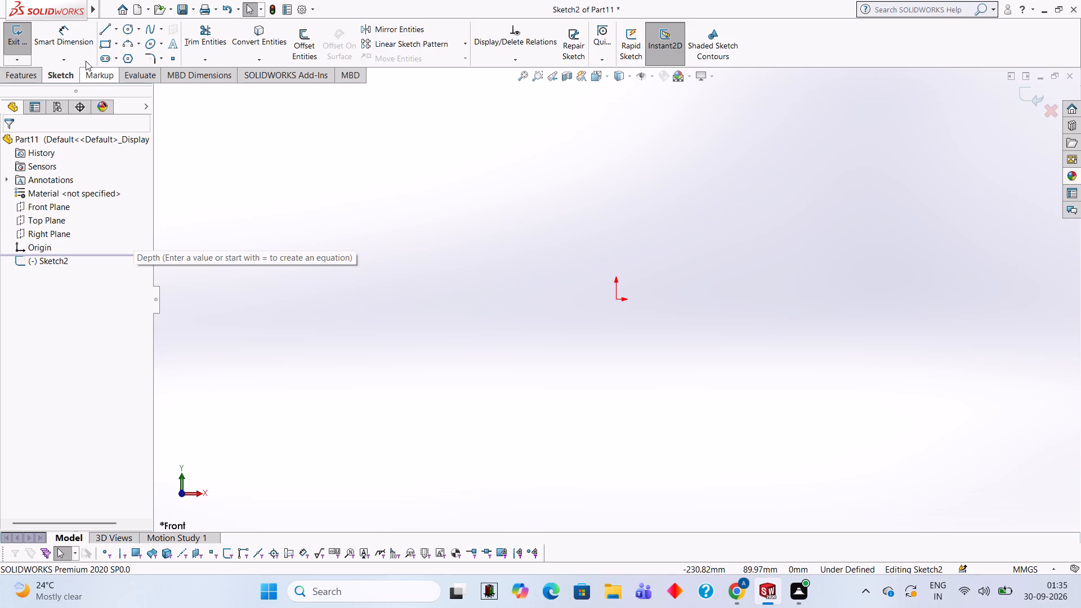
pyautogui.click(107, 28)
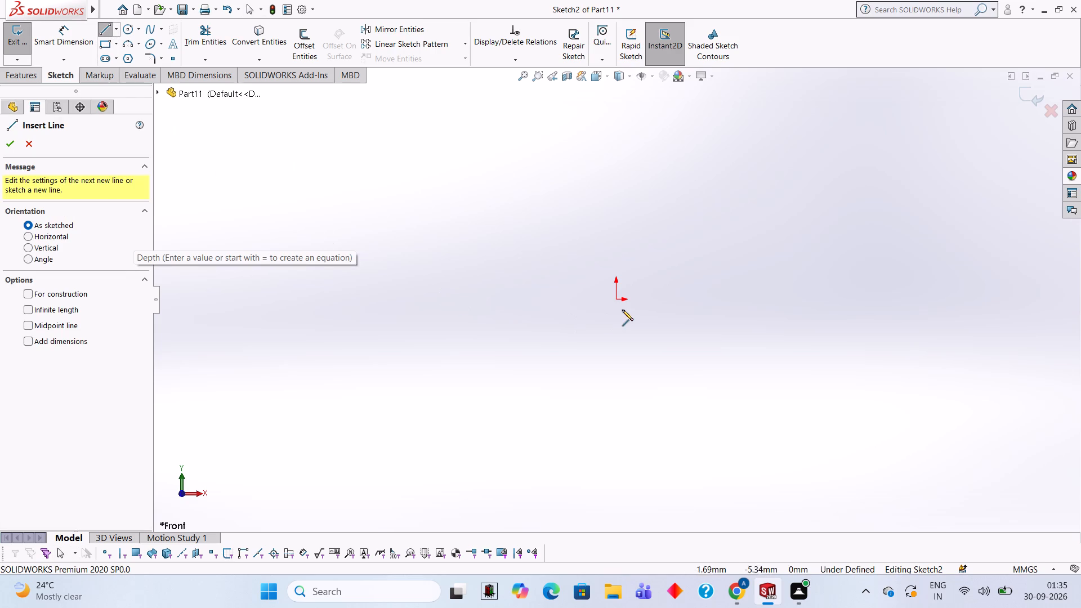
pyautogui.click(617, 299)
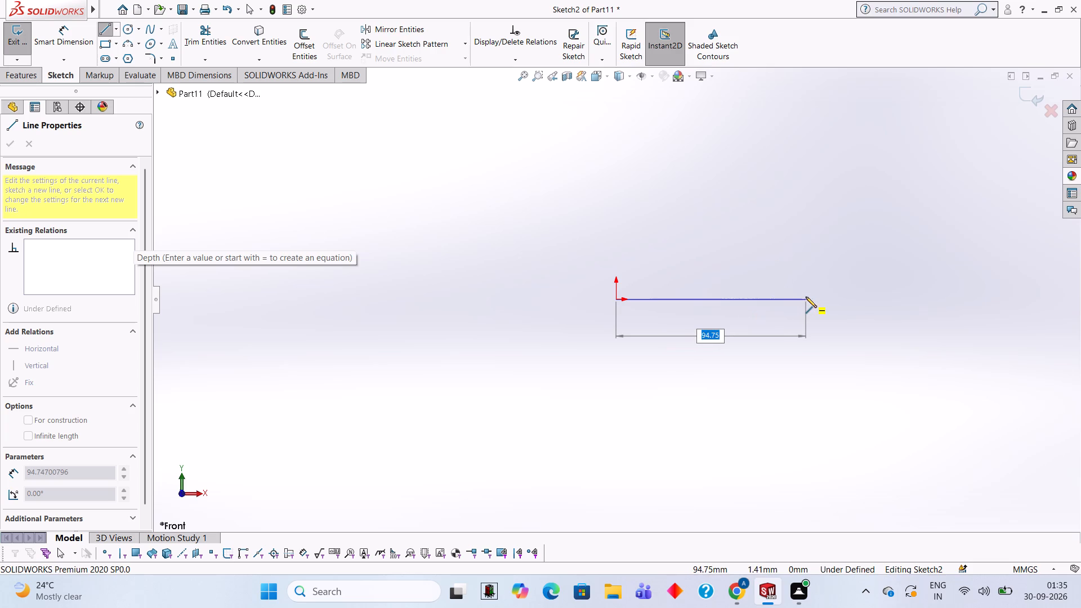
pyautogui.write('115')
pyautogui.press('Return')
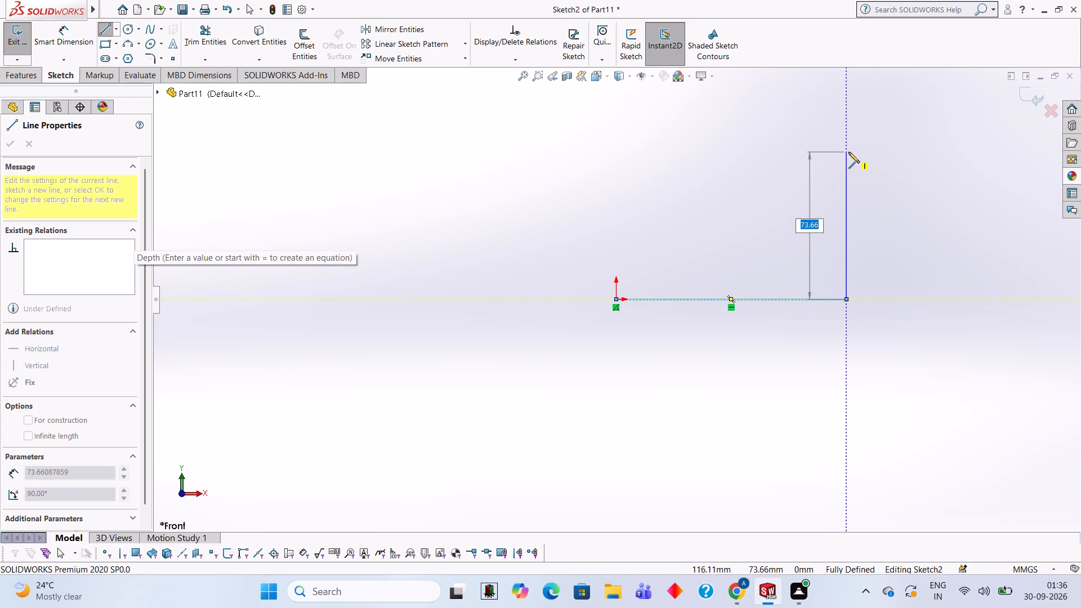
pyautogui.write('90')
pyautogui.press('Return')
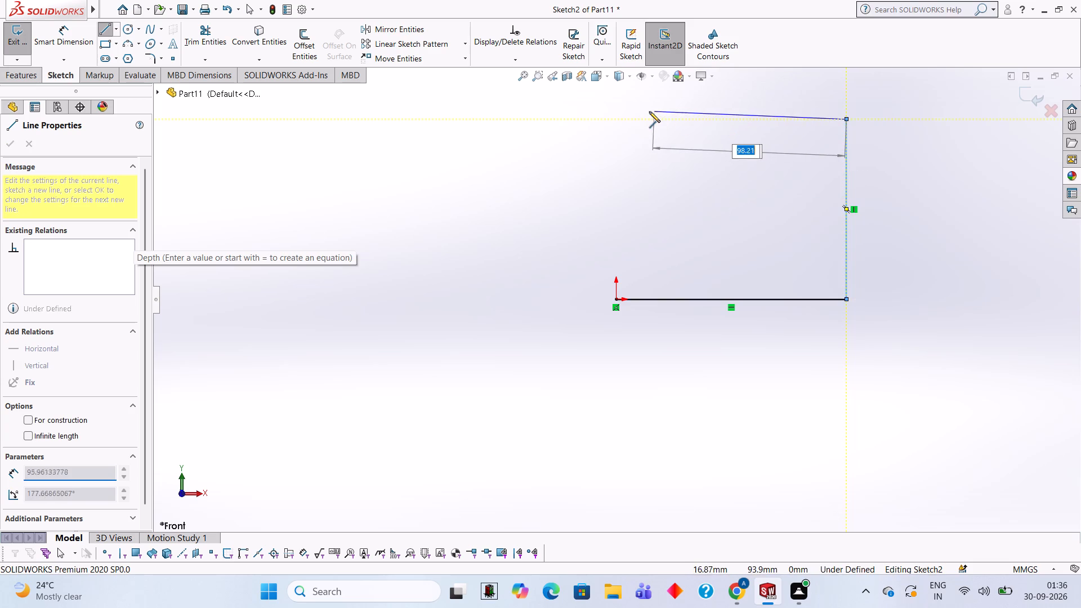
# Draw the top edge leftward as three consecutive horizontal segments of 61, 32 and 26 mm.
pyautogui.write('60')
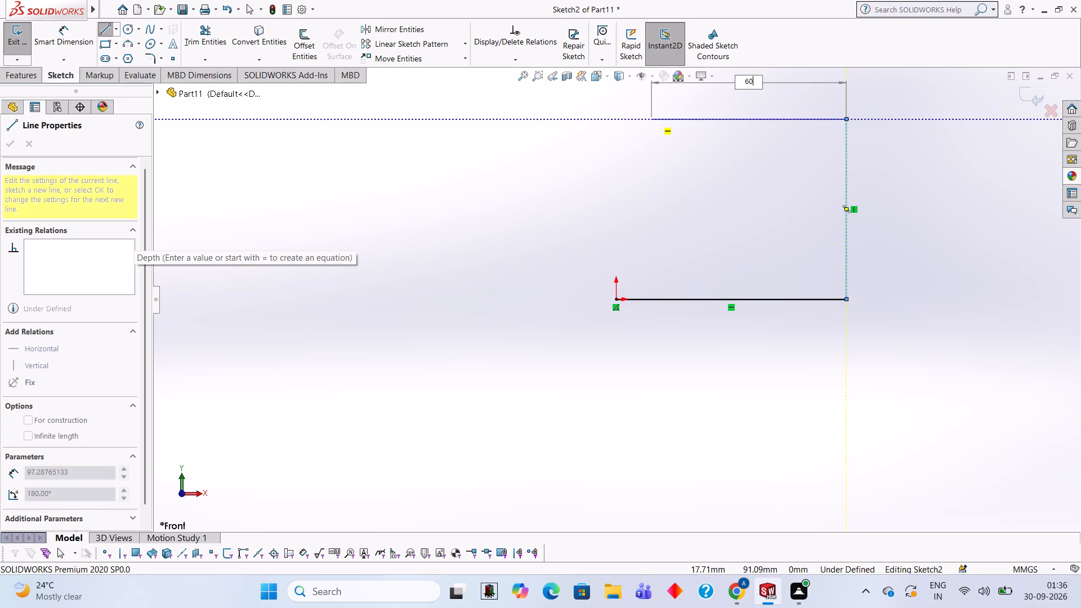
pyautogui.press('BackSpace')
pyautogui.press('1')
pyautogui.press('Return')
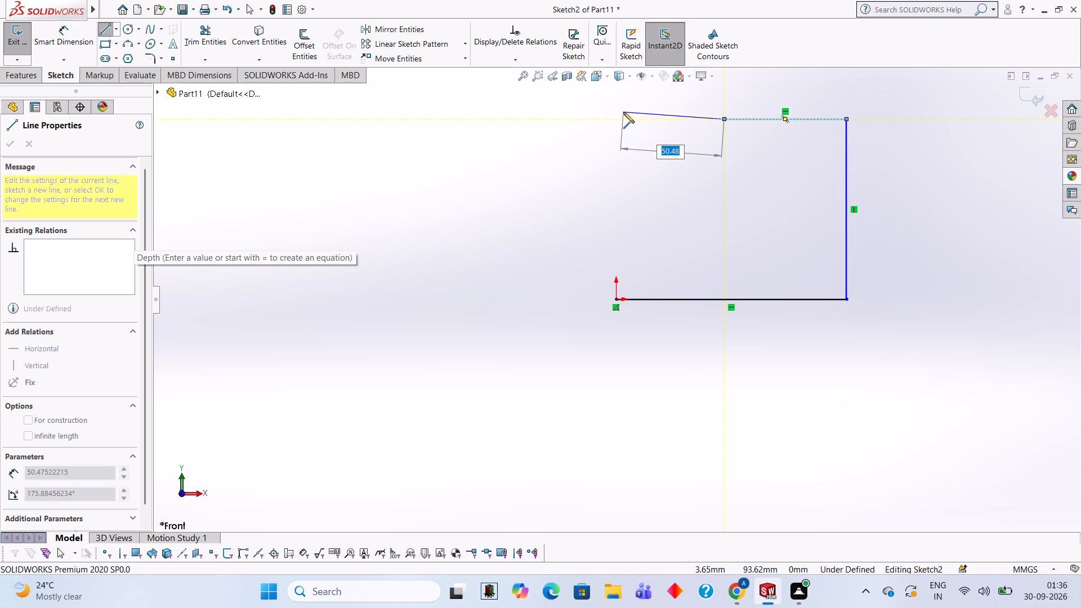
pyautogui.write('32')
pyautogui.press('Return')
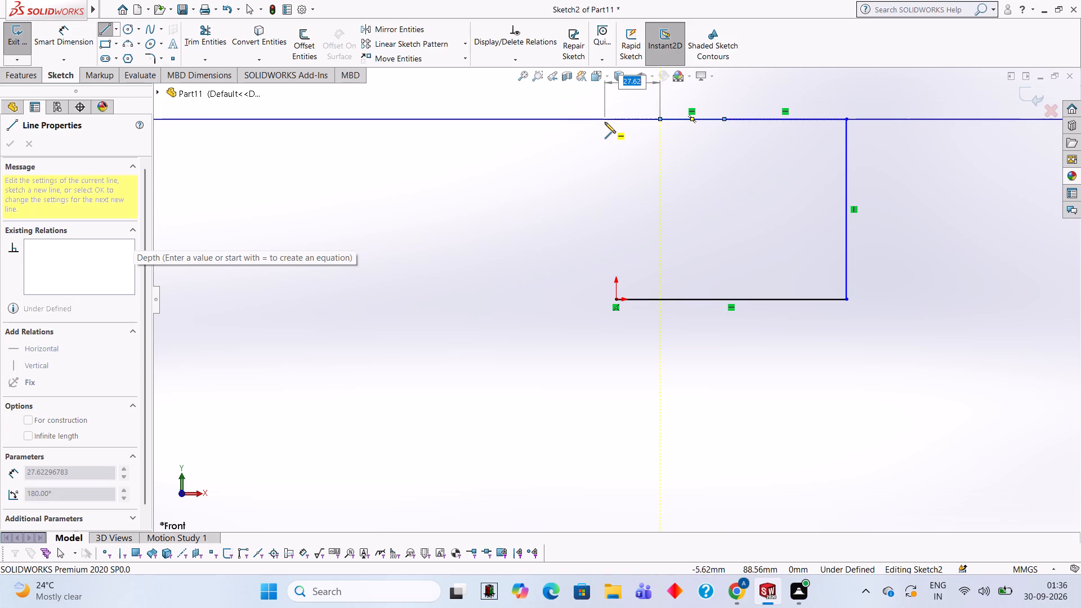
pyautogui.write('26')
pyautogui.press('Return')
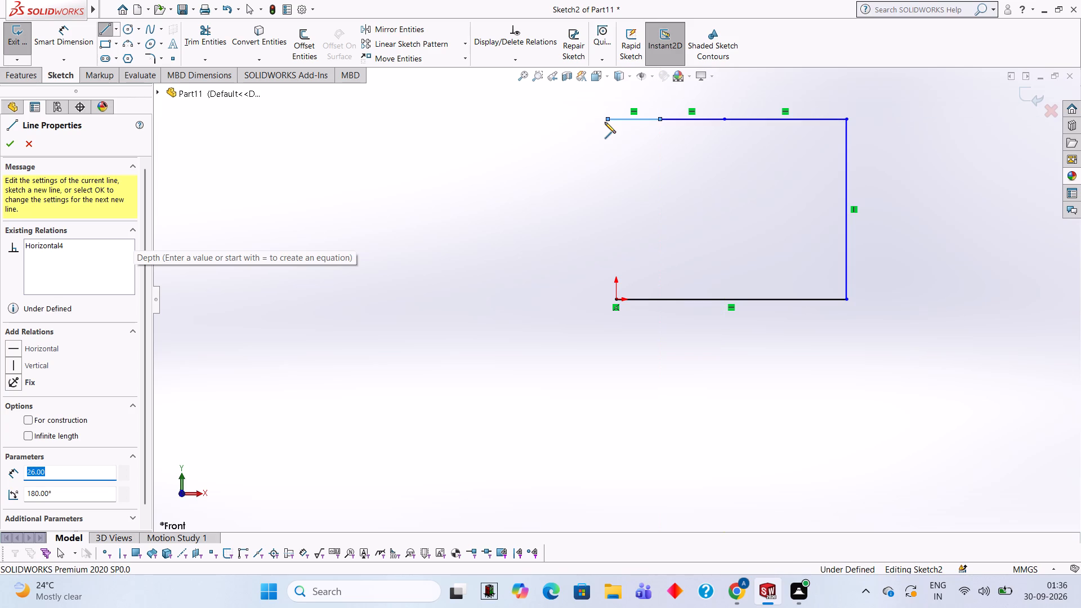
# Close the profile with a 90 mm vertical line down and a 4 mm horizontal line to the origin.
pyautogui.click(609, 301)
pyautogui.click(617, 297)
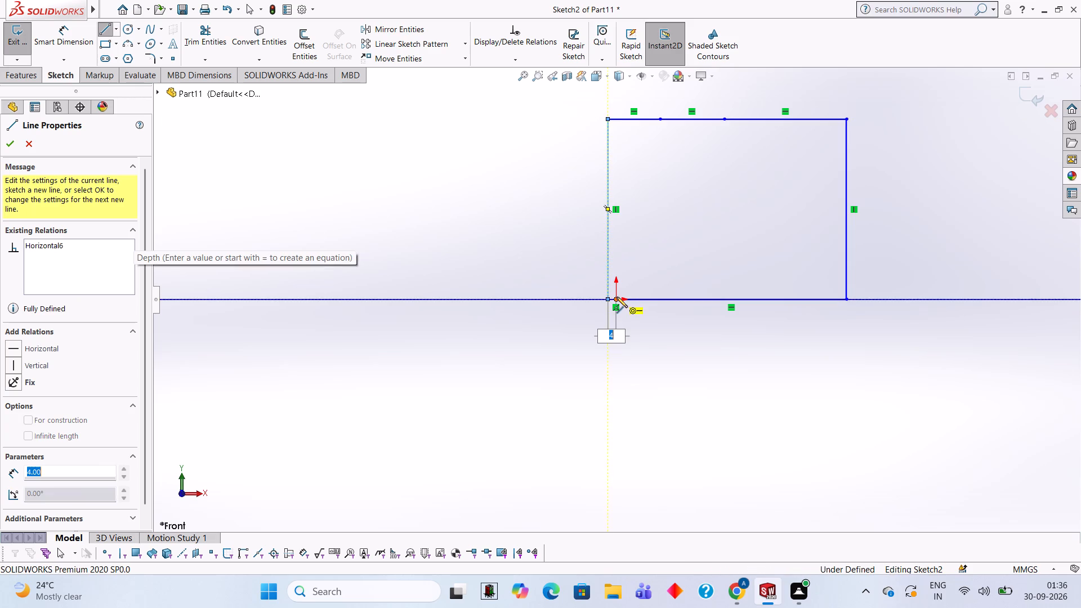
pyautogui.press('Escape')
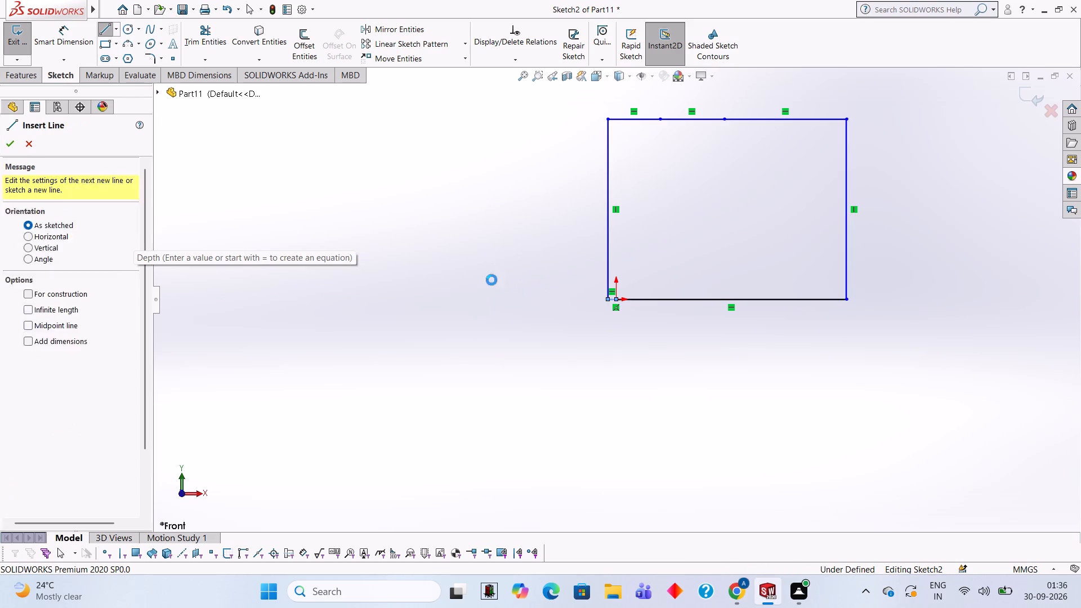
# Extrude the closed profile as a blind boss with a depth of 63 mm.
pyautogui.click(33, 69)
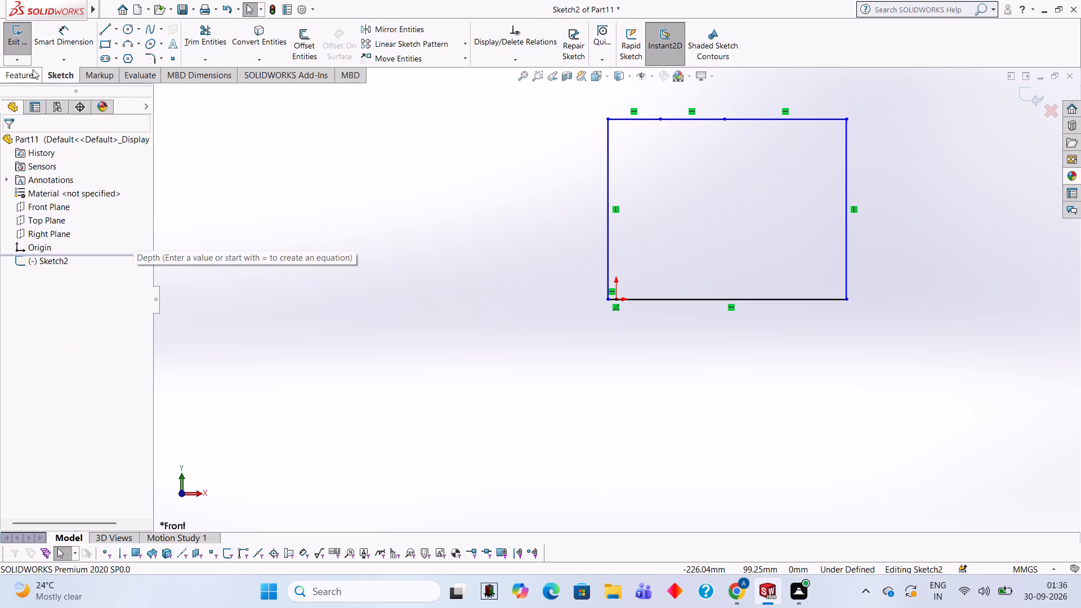
pyautogui.click(33, 62)
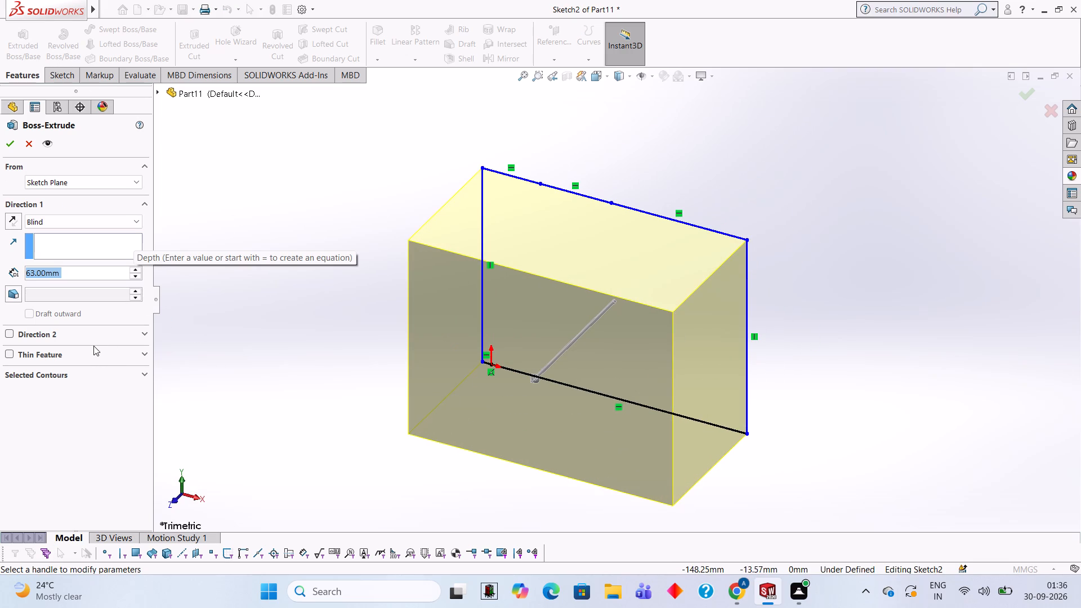
pyautogui.click(12, 143)
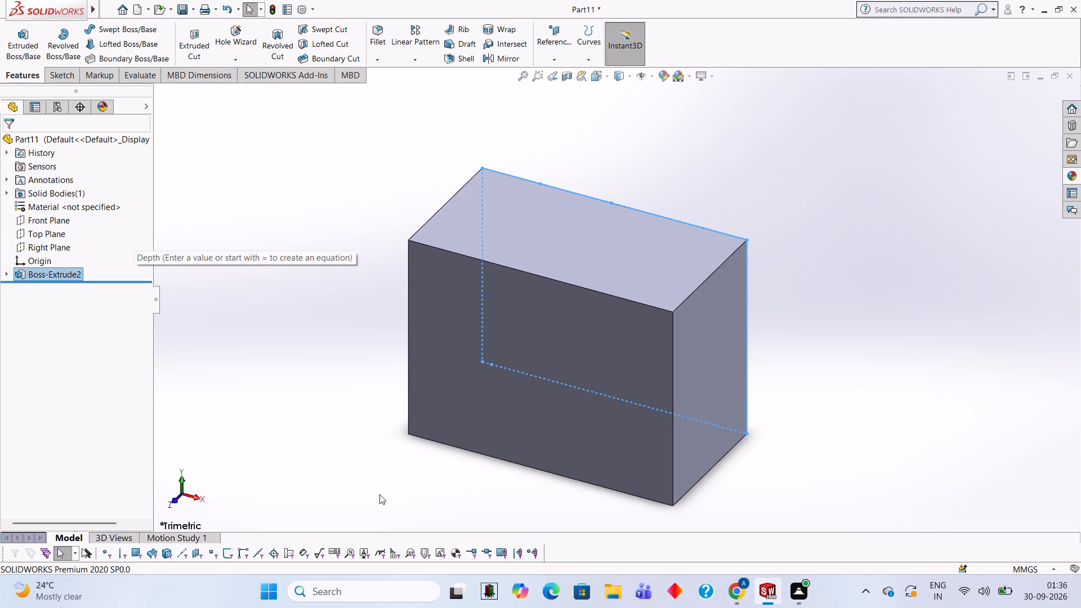
pyautogui.click(681, 182)
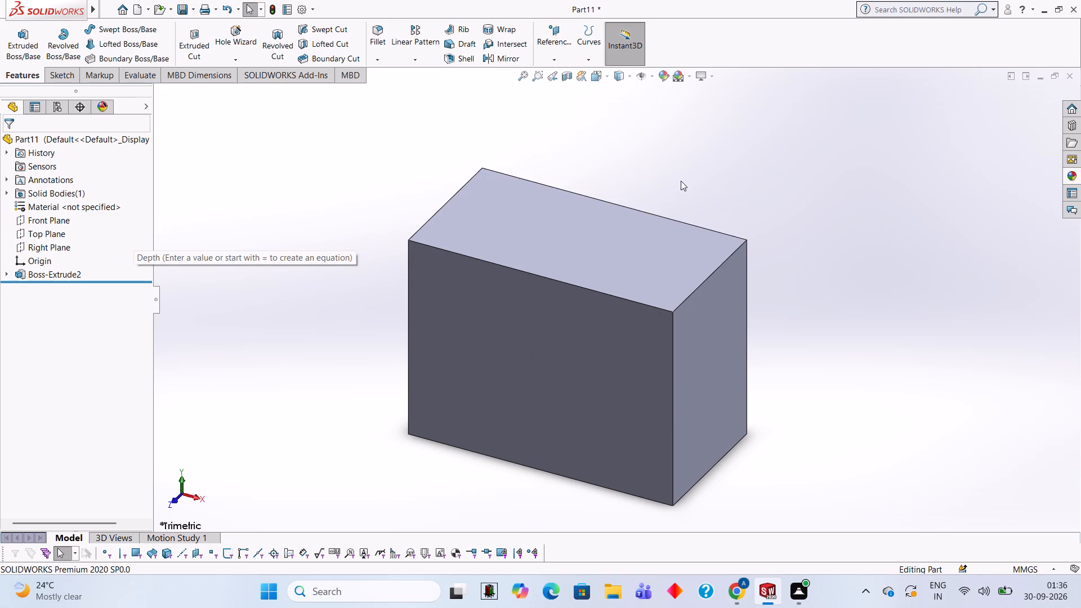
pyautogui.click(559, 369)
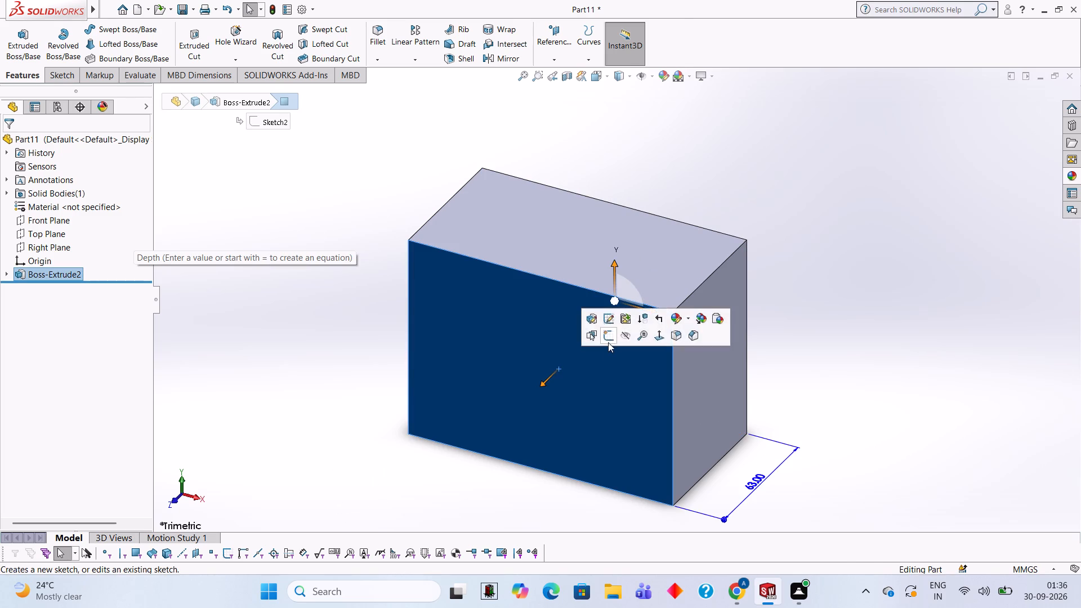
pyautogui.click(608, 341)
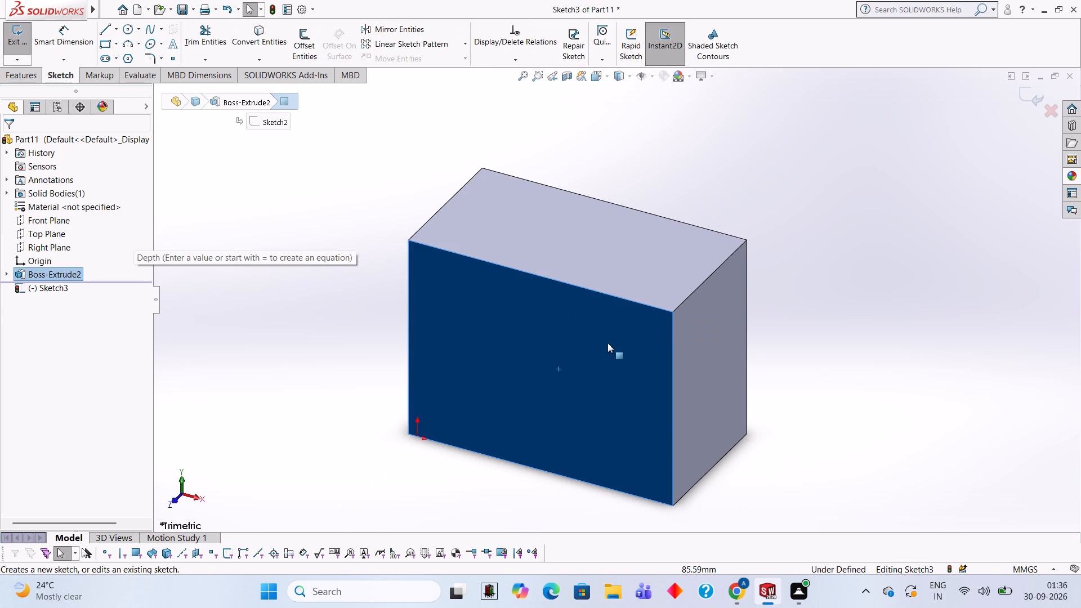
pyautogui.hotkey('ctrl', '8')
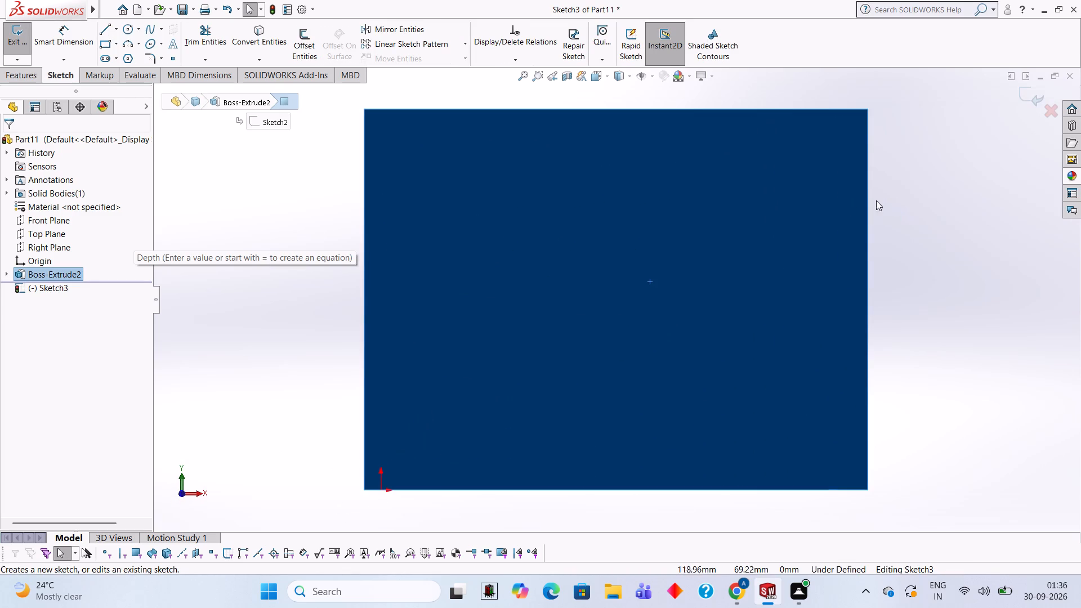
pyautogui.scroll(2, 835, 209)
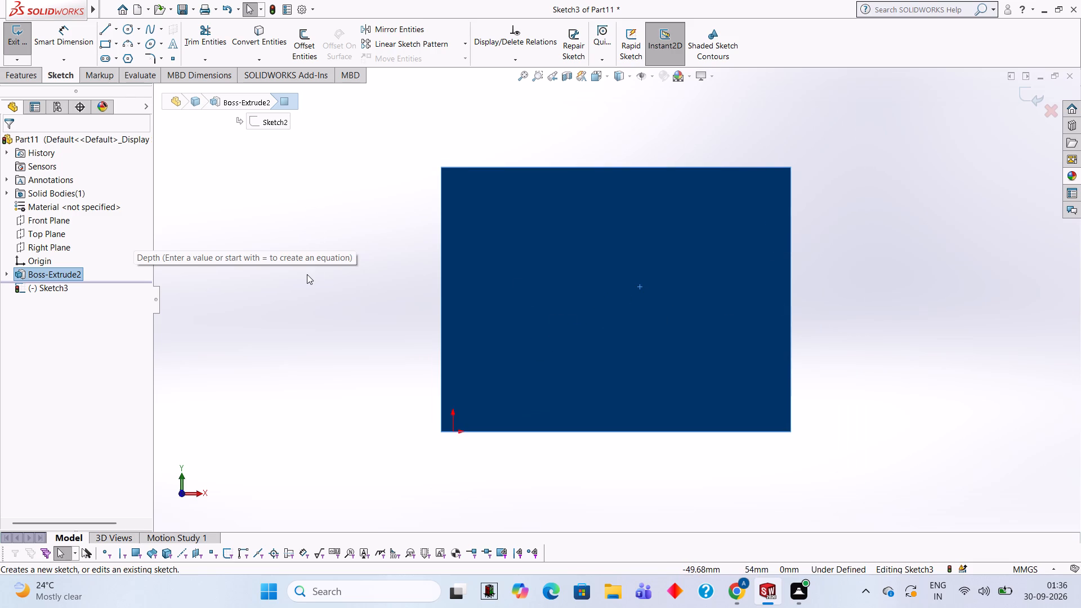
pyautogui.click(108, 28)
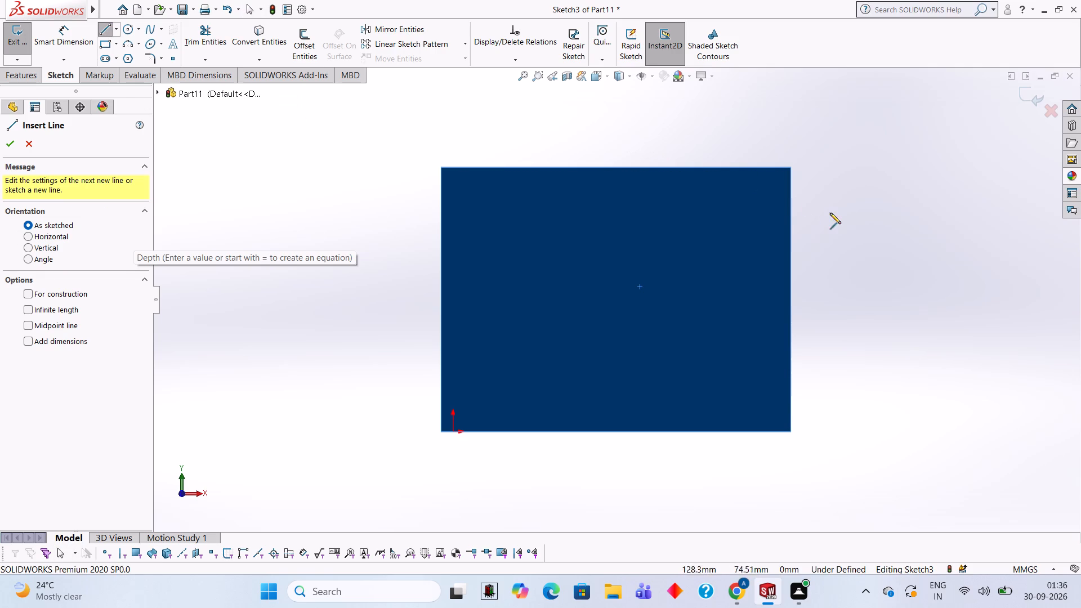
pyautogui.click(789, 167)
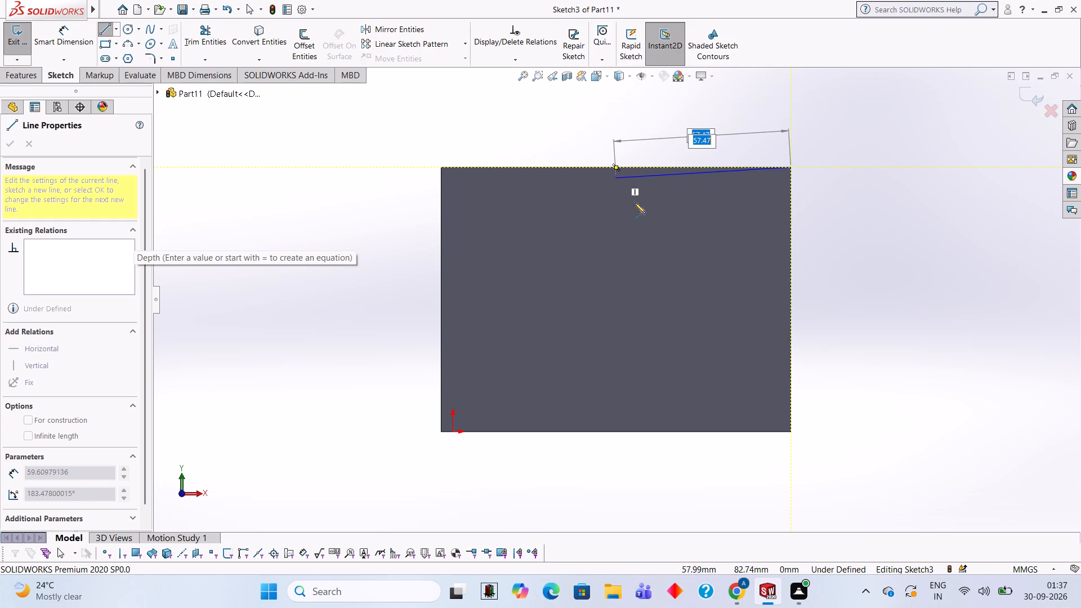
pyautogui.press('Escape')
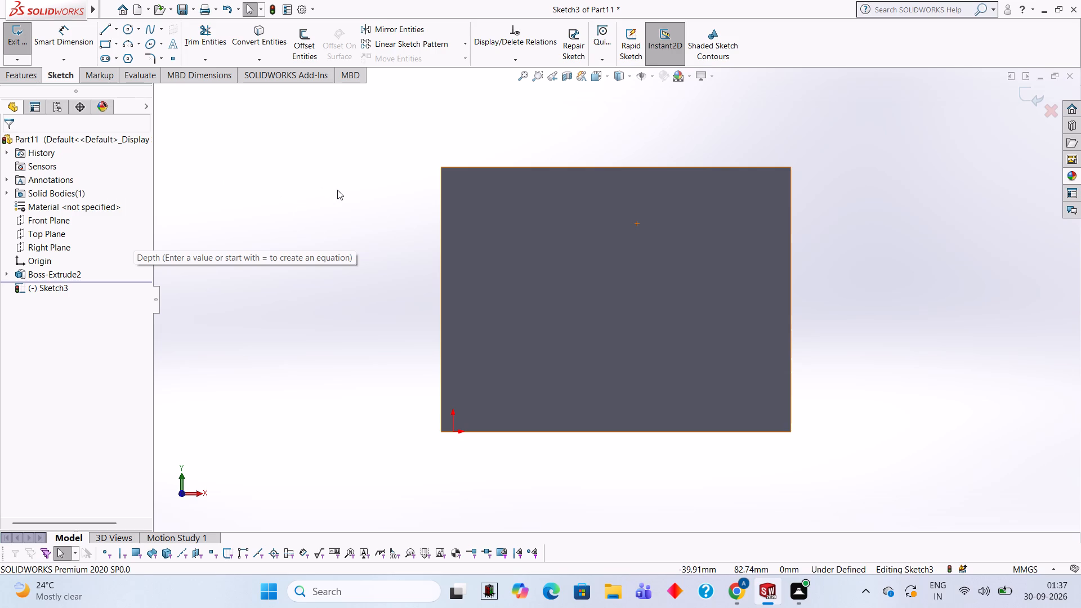
# Examine the block's side, front and bottom faces from several angles and leave the empty front-face sketch.
pyautogui.scroll(1, 492, 281)
pyautogui.moveTo(497, 284); pyautogui.dragTo(567, 327, button='middle')
pyautogui.click(538, 307)
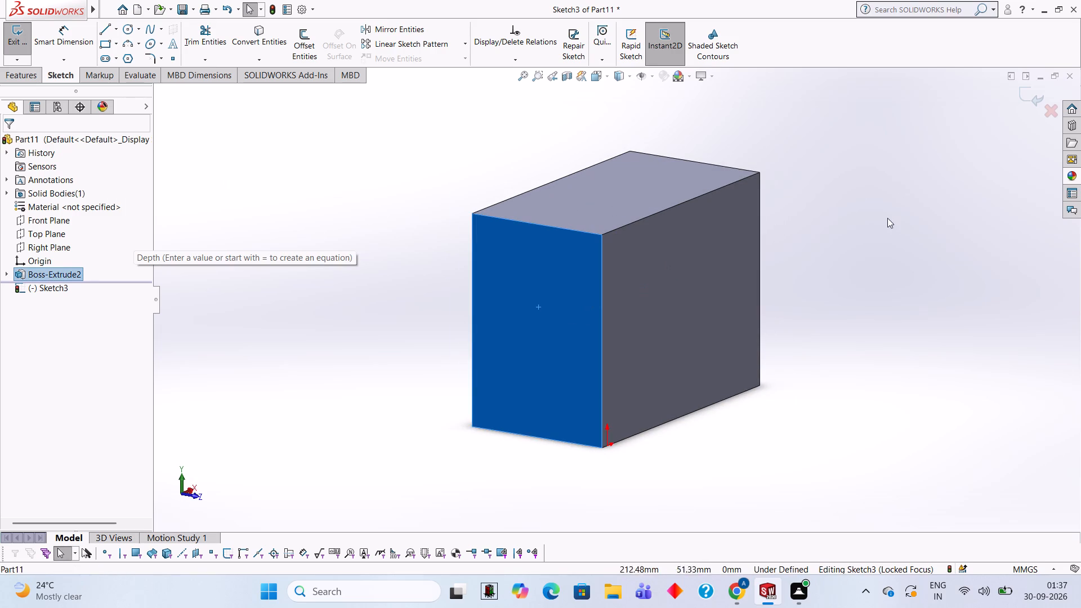
pyautogui.moveTo(885, 221); pyautogui.dragTo(821, 142, button='middle')
pyautogui.scroll(-1, 885, 221)
pyautogui.moveTo(859, 299); pyautogui.dragTo(887, 292, button='middle')
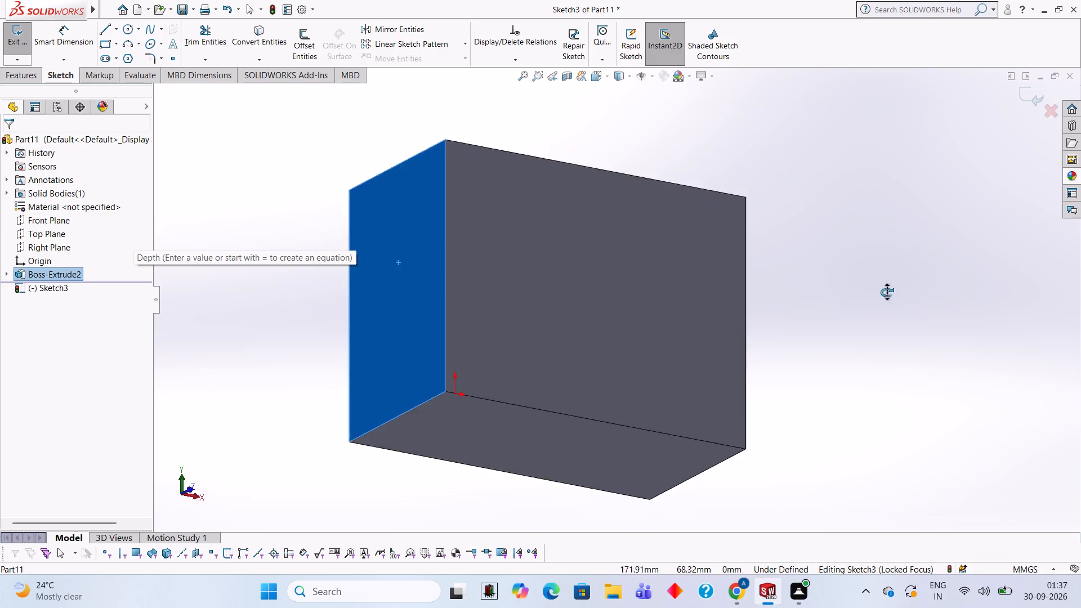
pyautogui.moveTo(887, 292); pyautogui.dragTo(848, 311, button='middle')
pyautogui.moveTo(829, 250); pyautogui.dragTo(858, 266, button='middle')
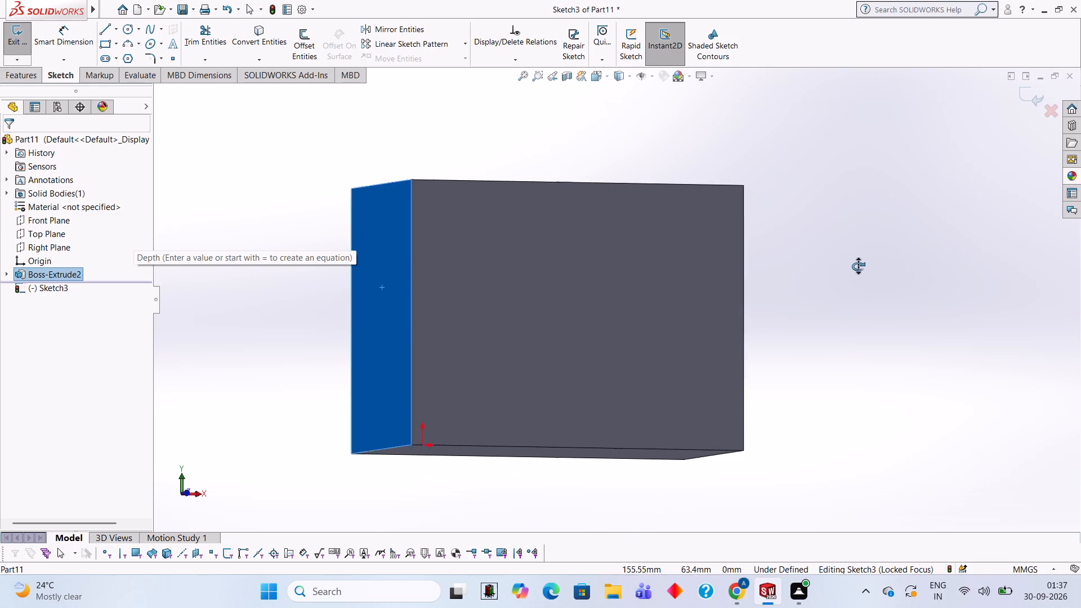
pyautogui.moveTo(858, 266); pyautogui.dragTo(864, 270, button='middle')
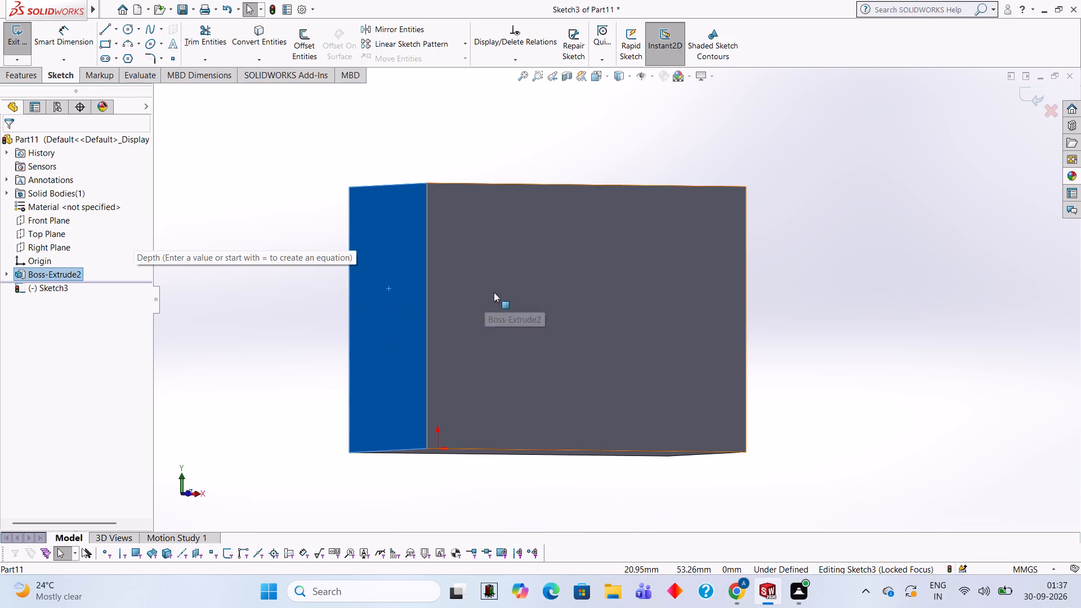
pyautogui.moveTo(846, 233); pyautogui.dragTo(821, 218, button='middle')
pyautogui.click(483, 233)
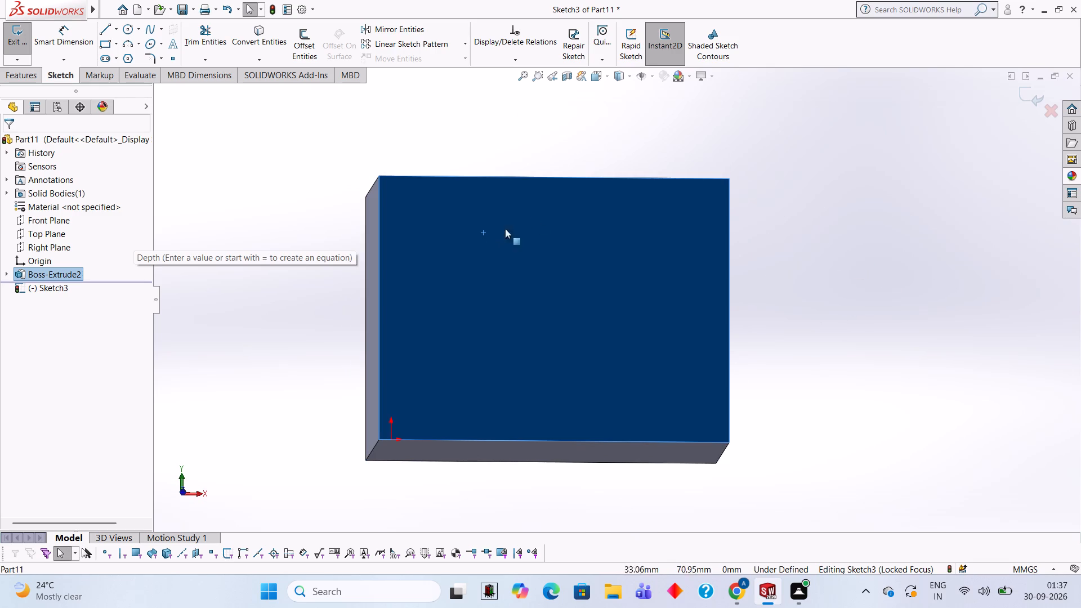
pyautogui.click(1036, 89)
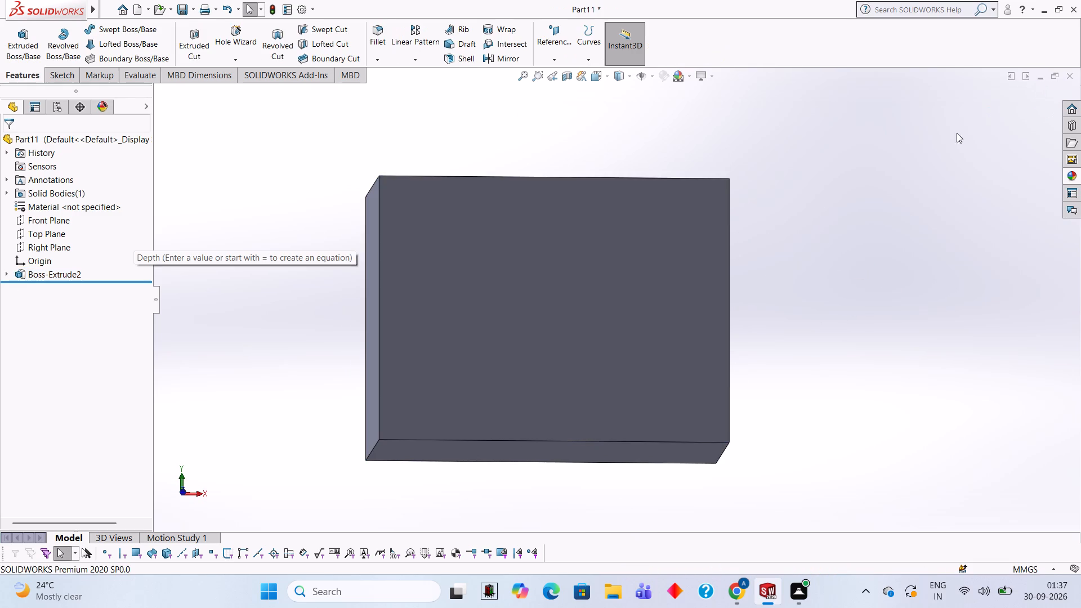
# On the block's front face, sketch a 22 mm wide, 55 mm high rectangle centred on the left edge, starting with a 27.5 mm half-height line.
pyautogui.click(460, 269)
pyautogui.click(508, 239)
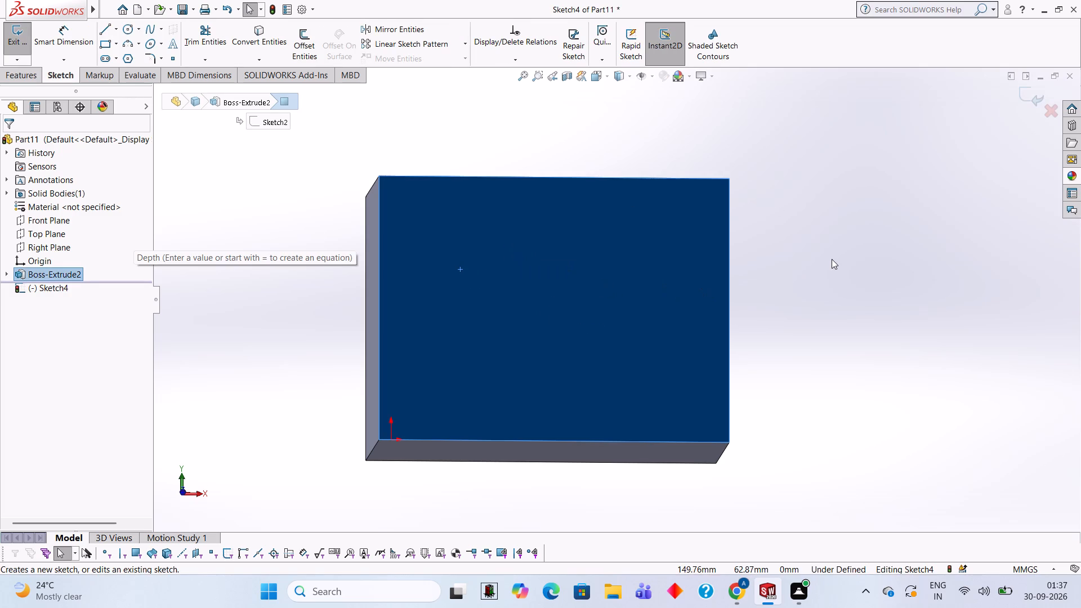
pyautogui.keyDown('ctrl'); pyautogui.scroll(-3, 832, 259); pyautogui.keyUp('ctrl')
pyautogui.hotkey('ctrl', '8')
pyautogui.scroll(1, 574, 267)
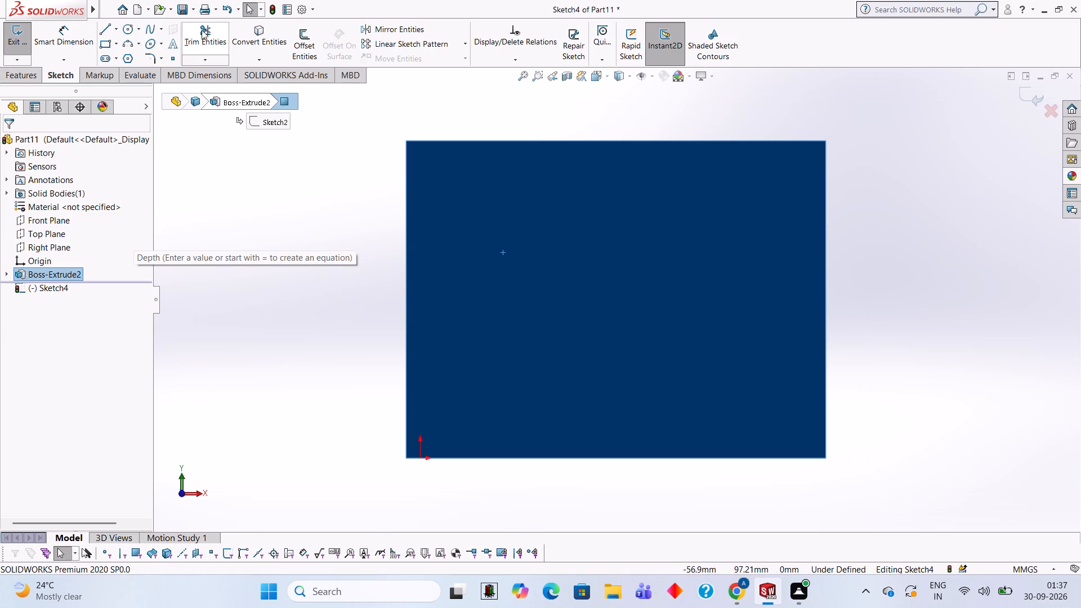
pyautogui.click(101, 35)
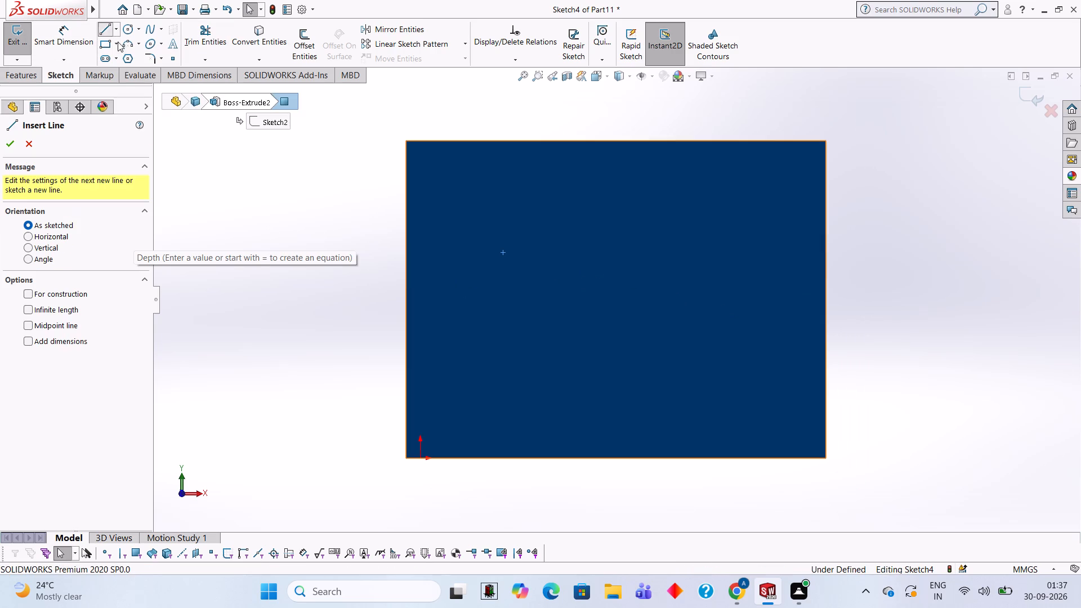
pyautogui.click(405, 300)
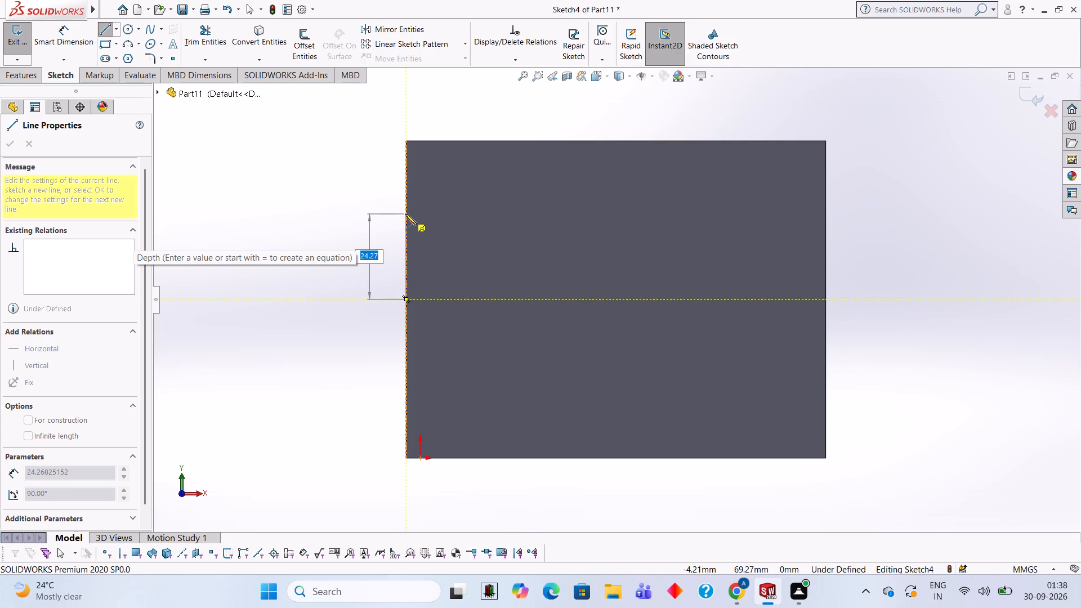
pyautogui.write('27.5')
pyautogui.press('Return')
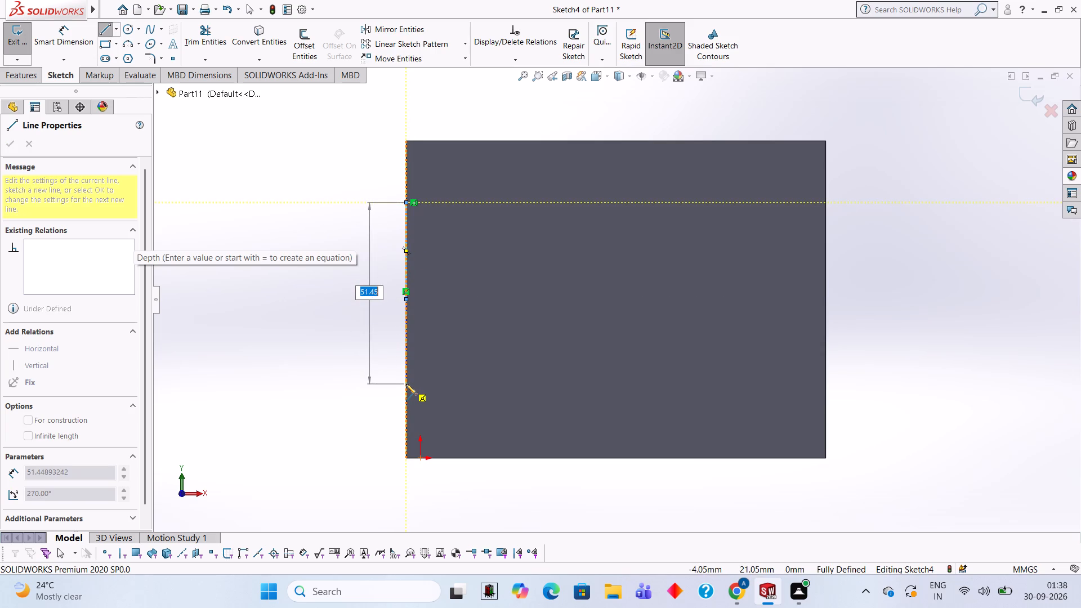
pyautogui.write('55')
pyautogui.press('Return')
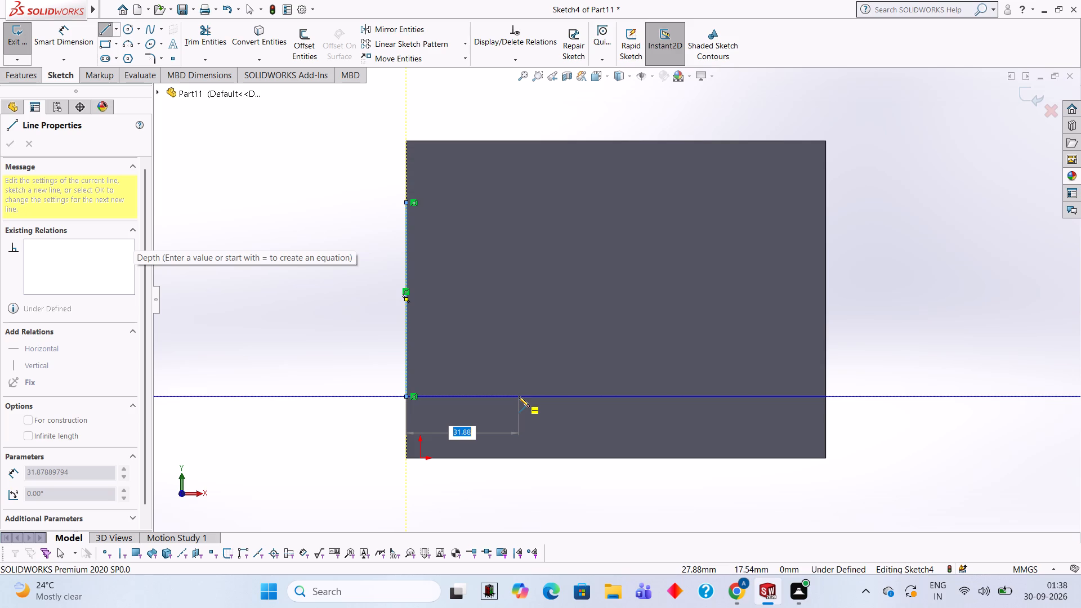
pyautogui.write('22')
pyautogui.press('Return')
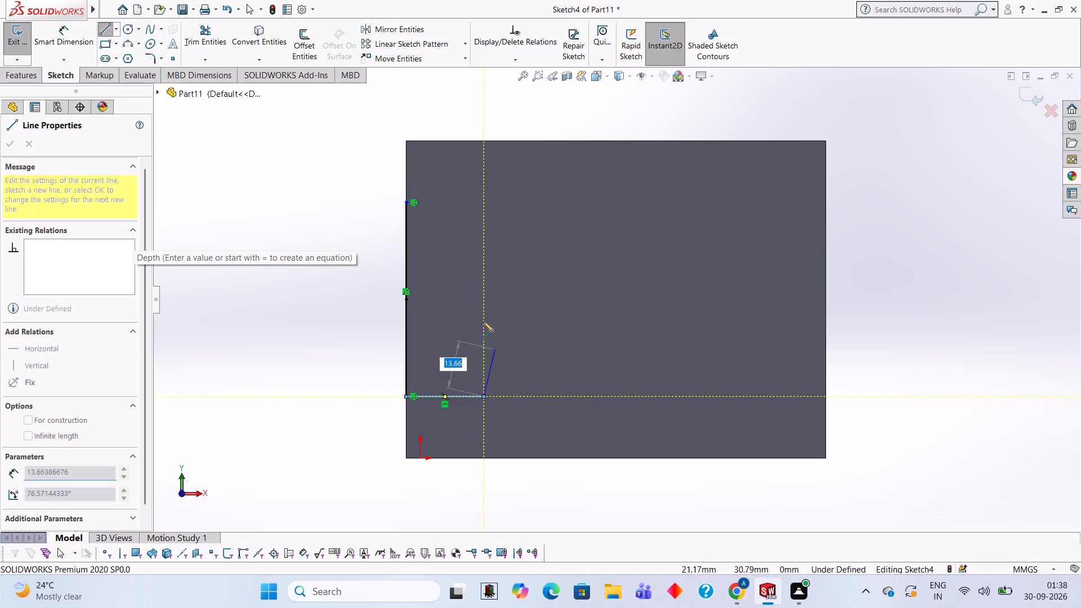
pyautogui.click(485, 204)
pyautogui.click(407, 202)
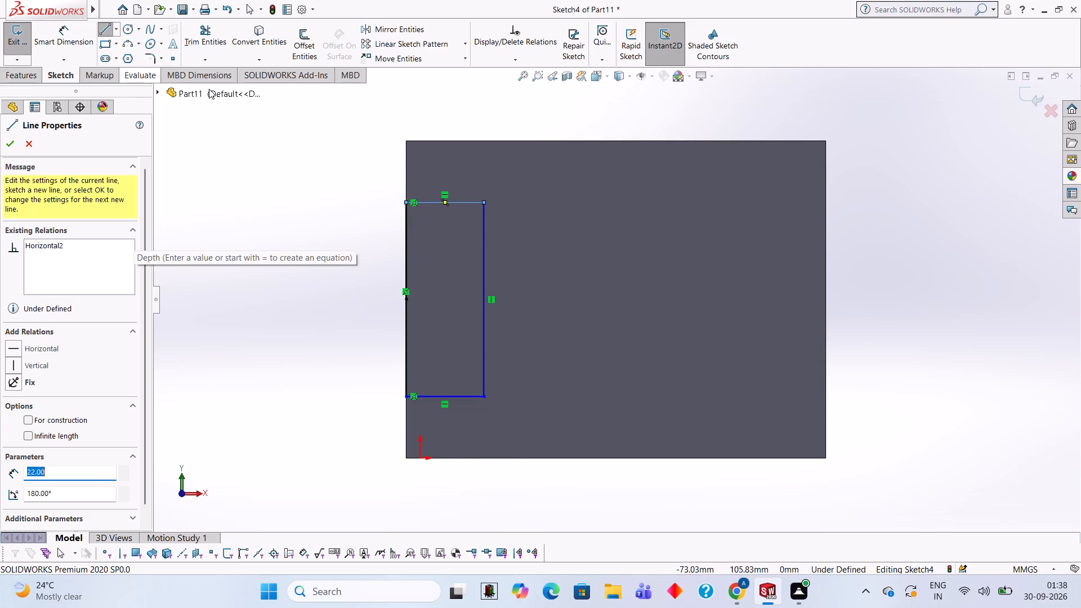
# Draw a vertical line from the rectangle's lower inner corner to the block's bottom edge, continuing with a 90 mm line to the top edge.
pyautogui.click(484, 395)
pyautogui.click(484, 457)
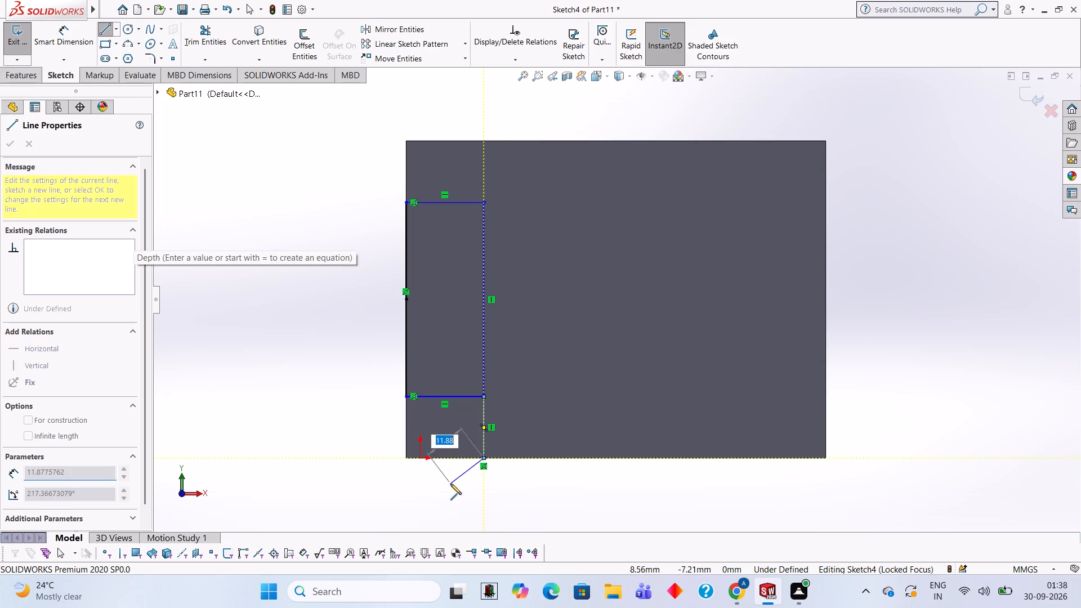
pyautogui.click(484, 139)
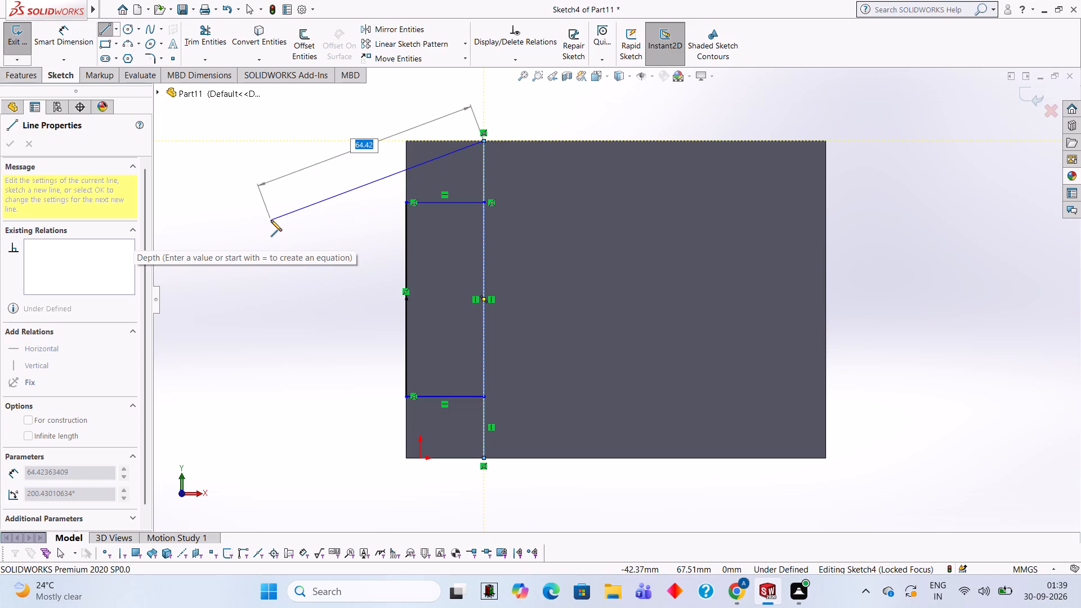
pyautogui.press('Escape')
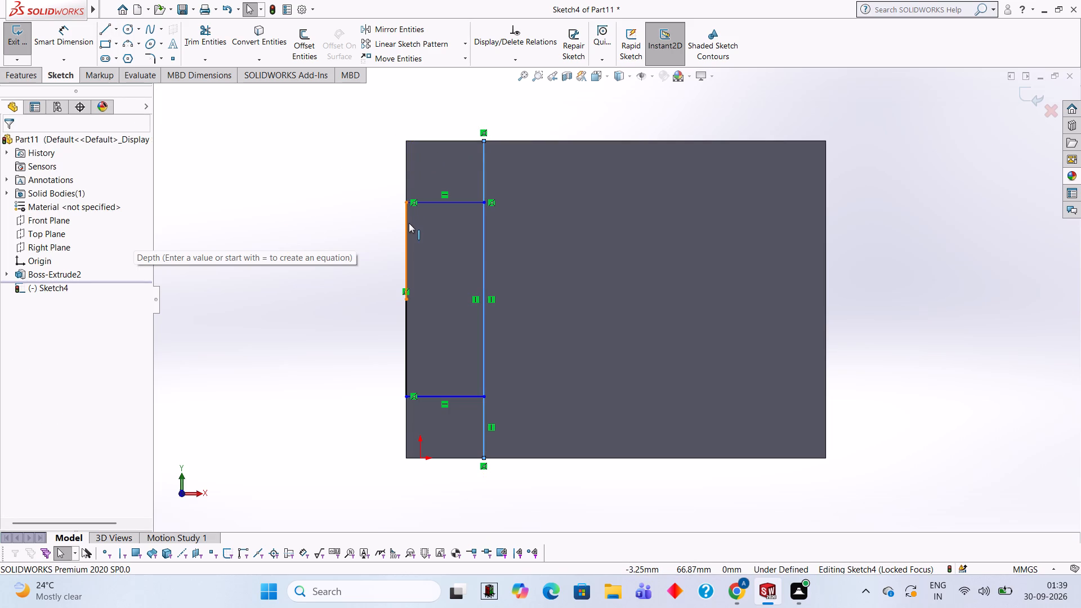
# Close the upper-left corner rectangle with lines along the block's top edge and down its left edge to the 55 mm rectangle.
pyautogui.click(106, 22)
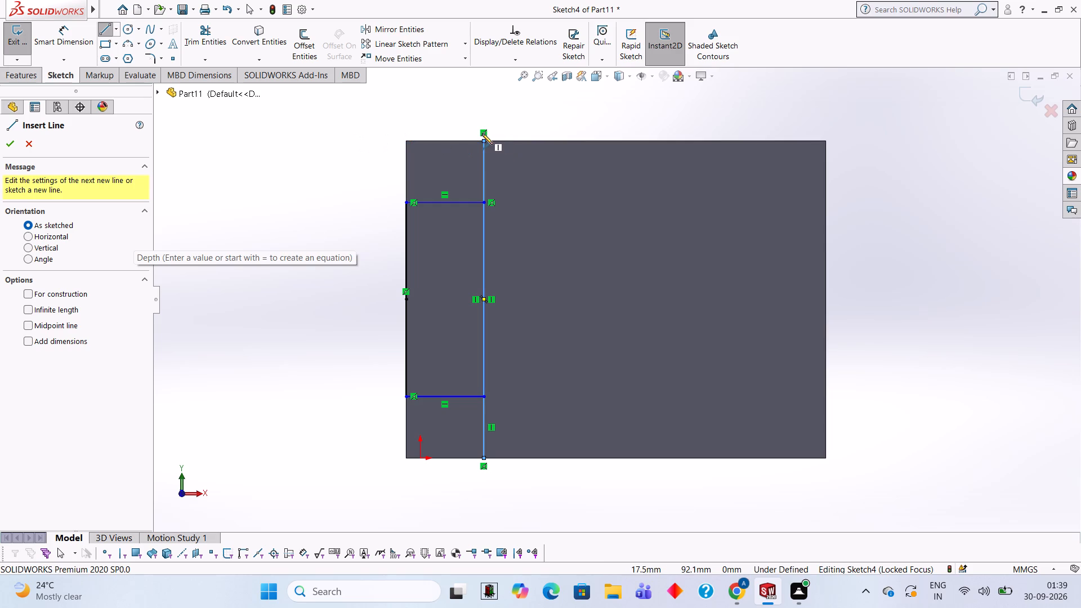
pyautogui.click(483, 139)
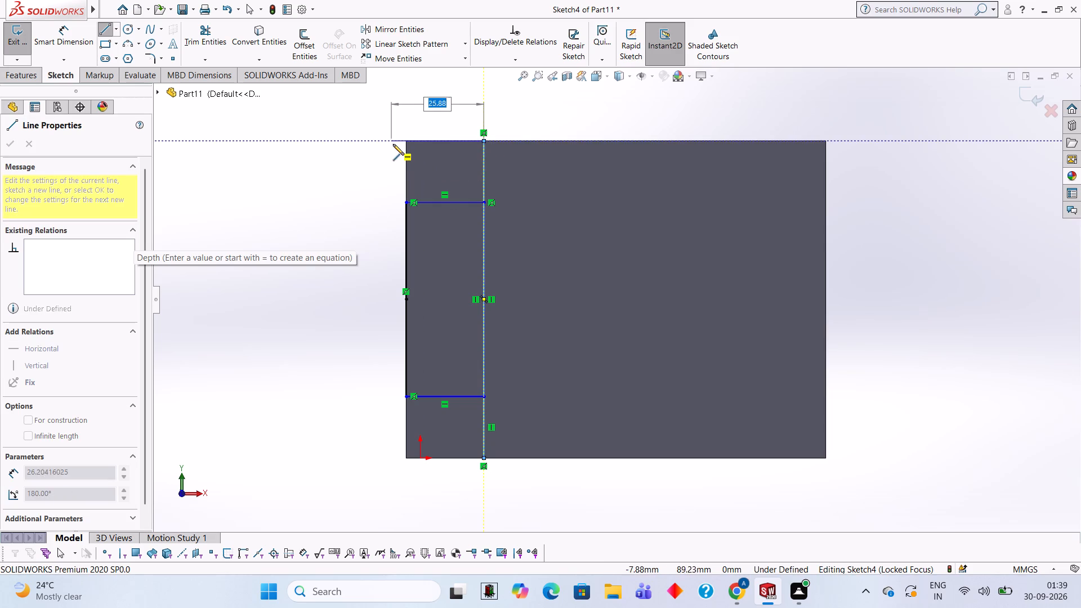
pyautogui.click(405, 140)
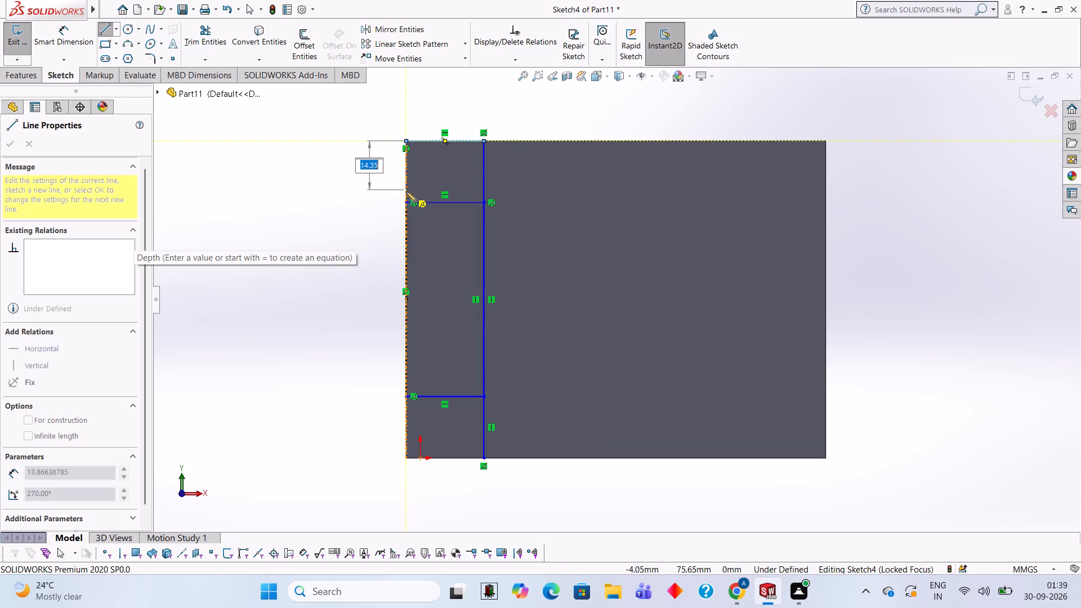
pyautogui.click(405, 203)
# Trim both vertical sides of the 55 mm rectangle between its upper and lower horizontal lines, including the overlapping segments.
pyautogui.click(210, 42)
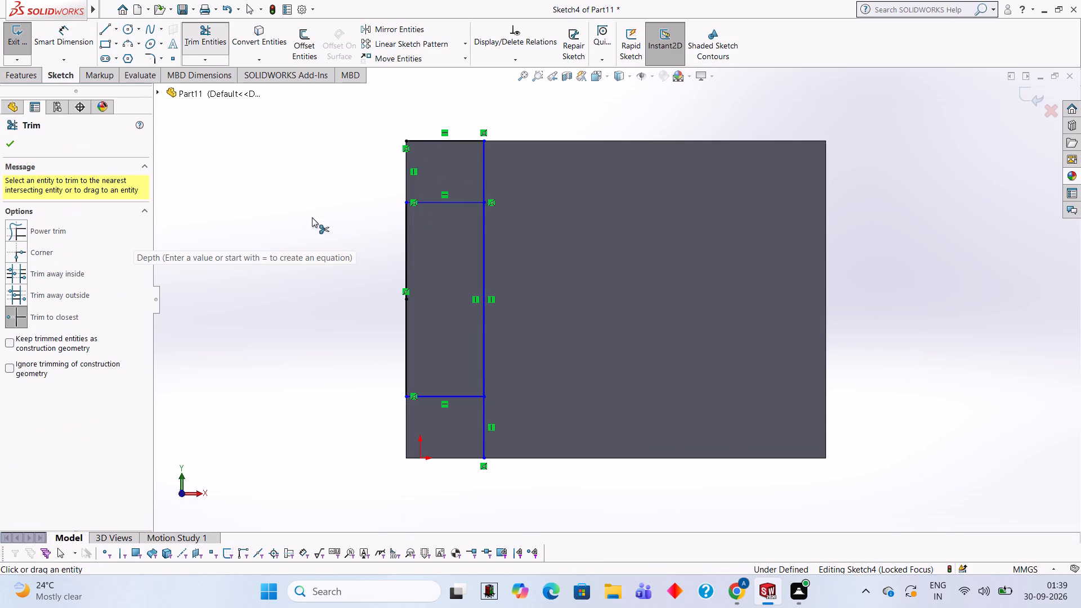
pyautogui.click(405, 253)
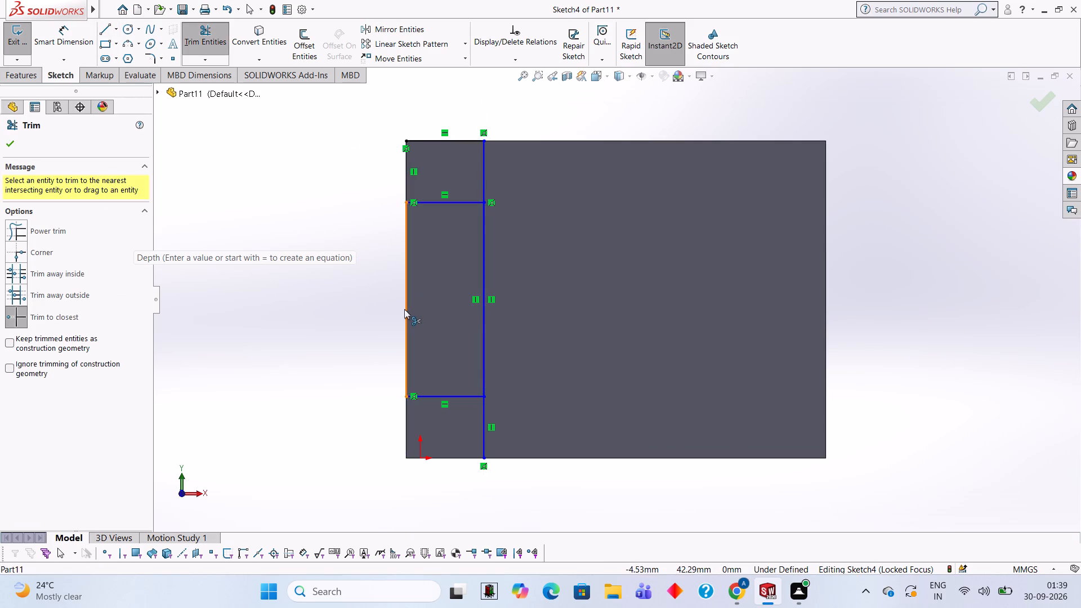
pyautogui.click(404, 309)
pyautogui.click(483, 241)
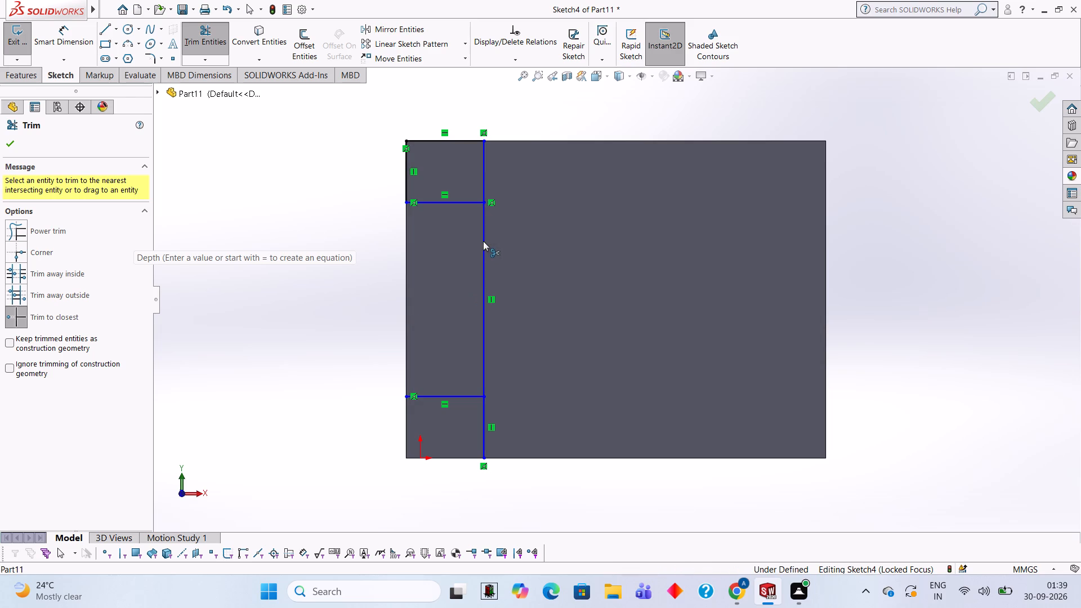
pyautogui.click(482, 267)
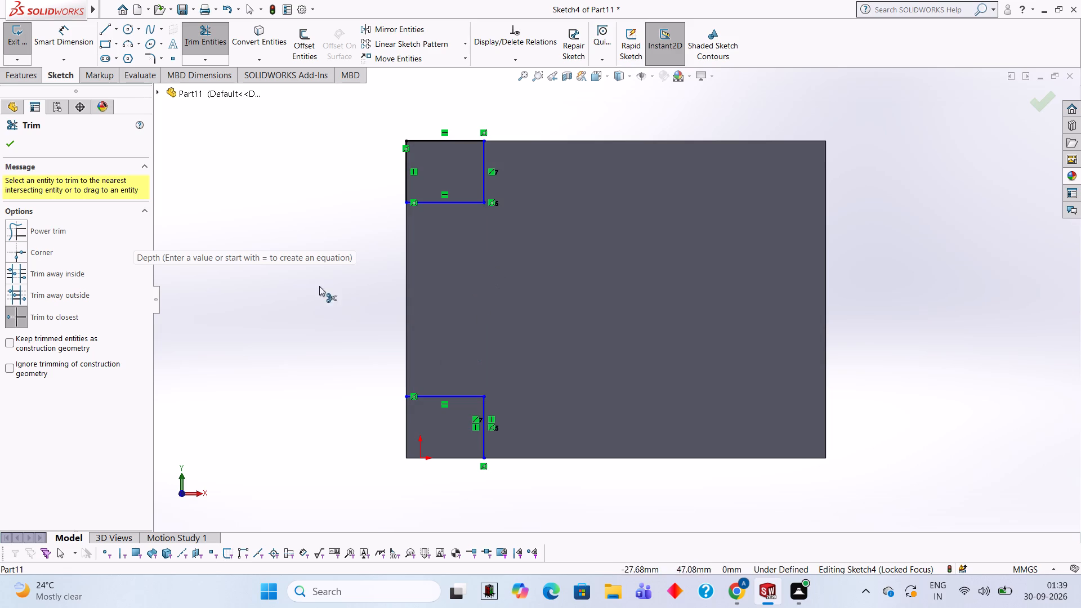
# Close the lower-left corner rectangle with lines along the block's left and bottom edges.
pyautogui.click(101, 30)
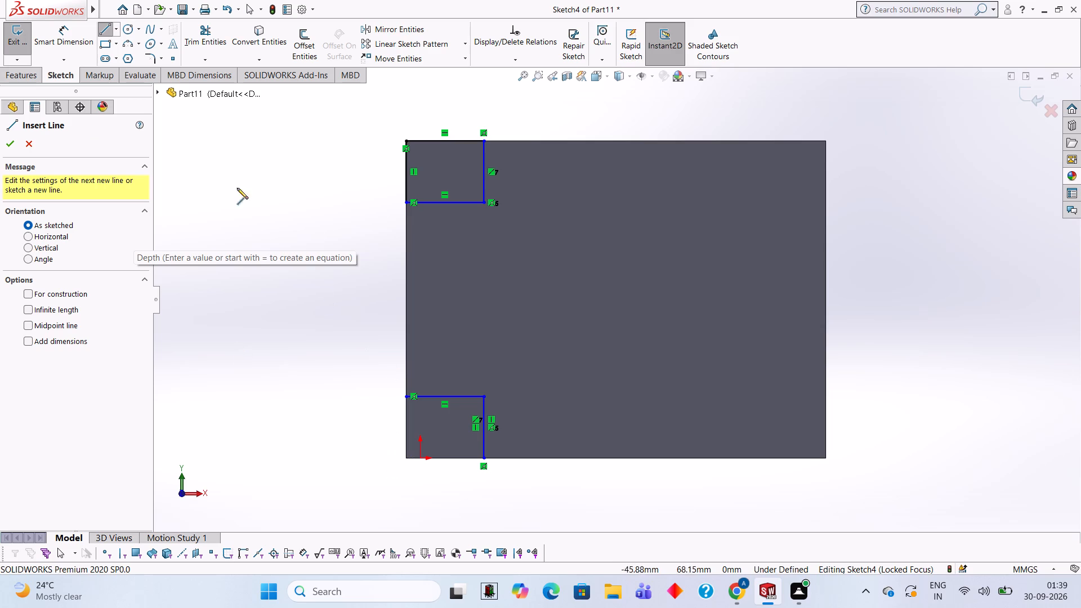
pyautogui.click(404, 396)
pyautogui.click(407, 457)
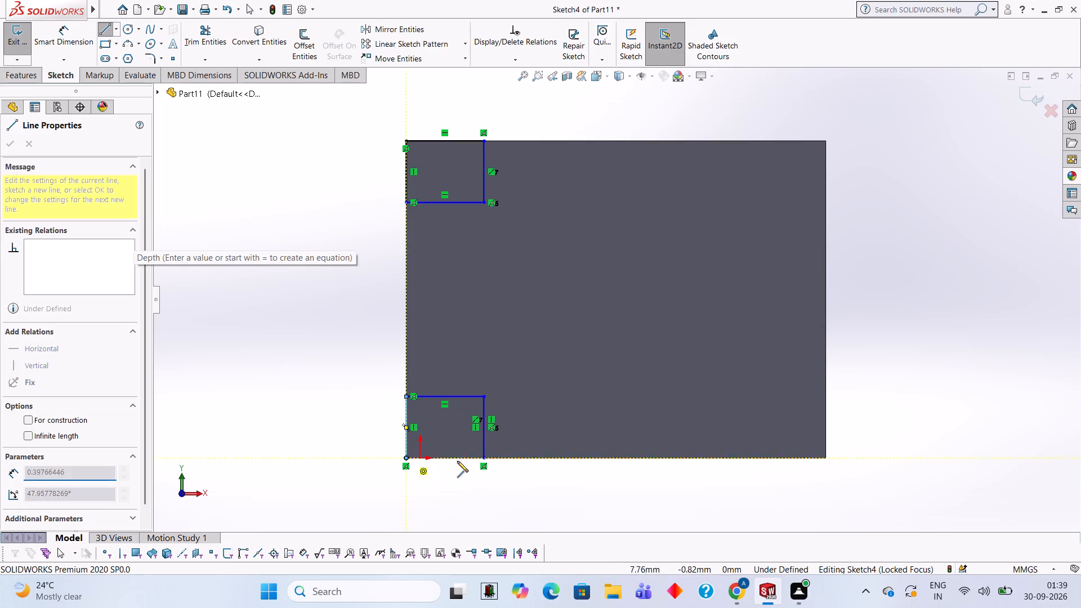
pyautogui.click(481, 457)
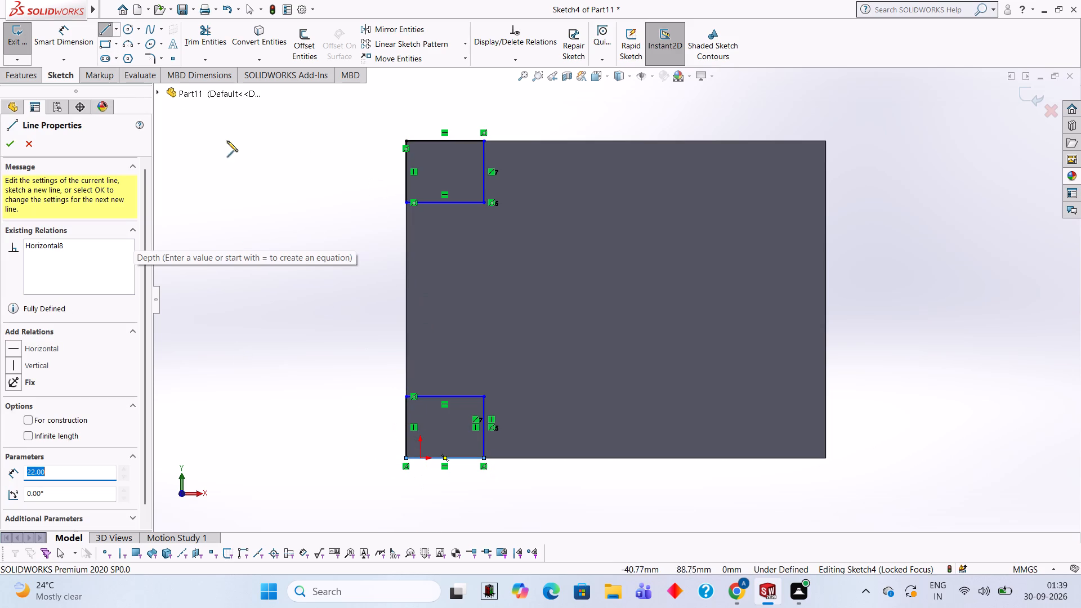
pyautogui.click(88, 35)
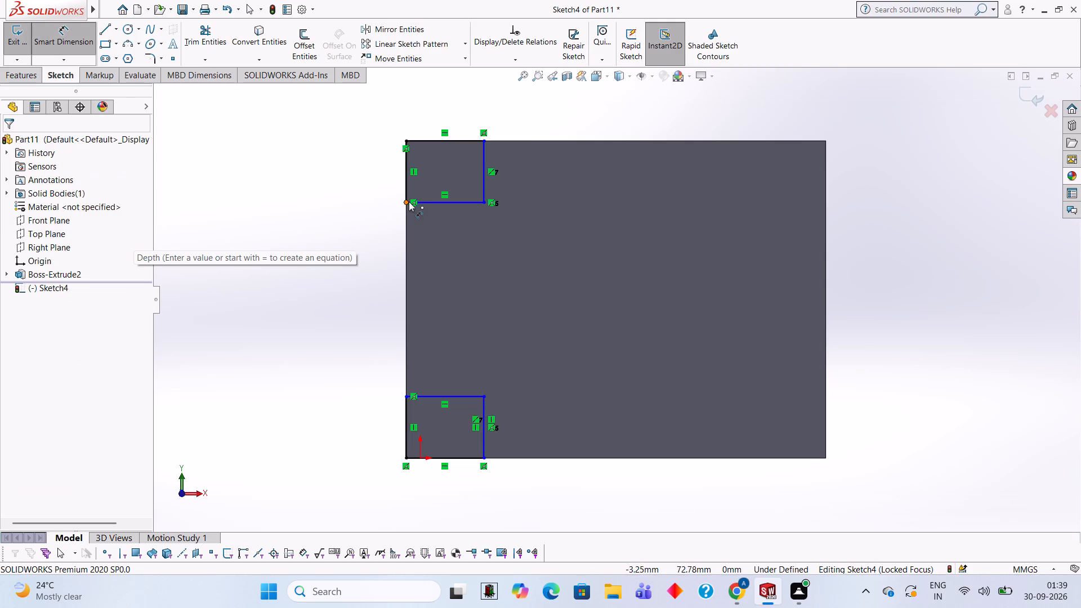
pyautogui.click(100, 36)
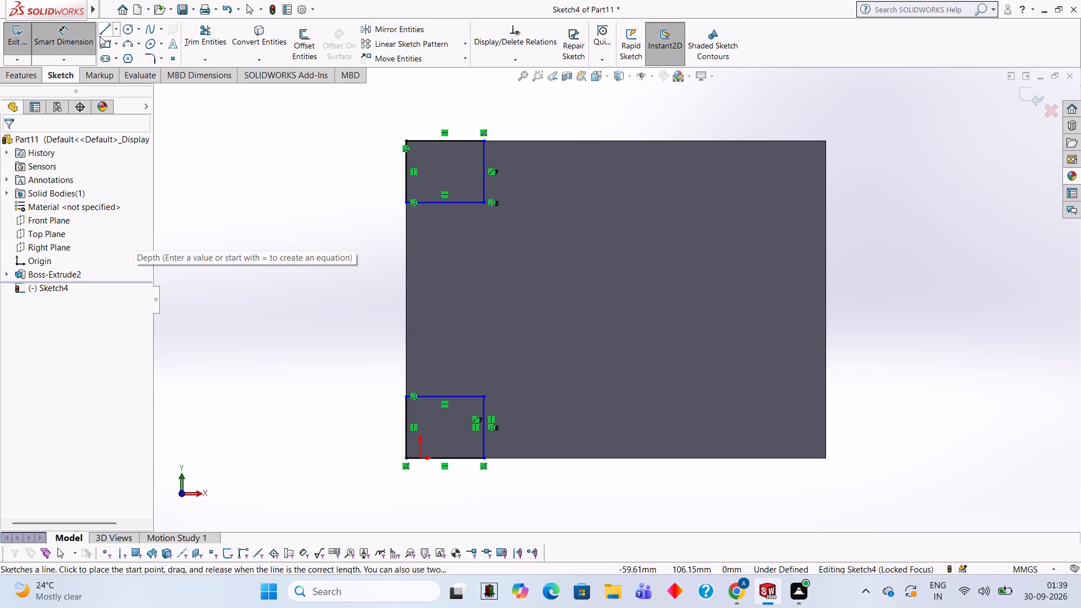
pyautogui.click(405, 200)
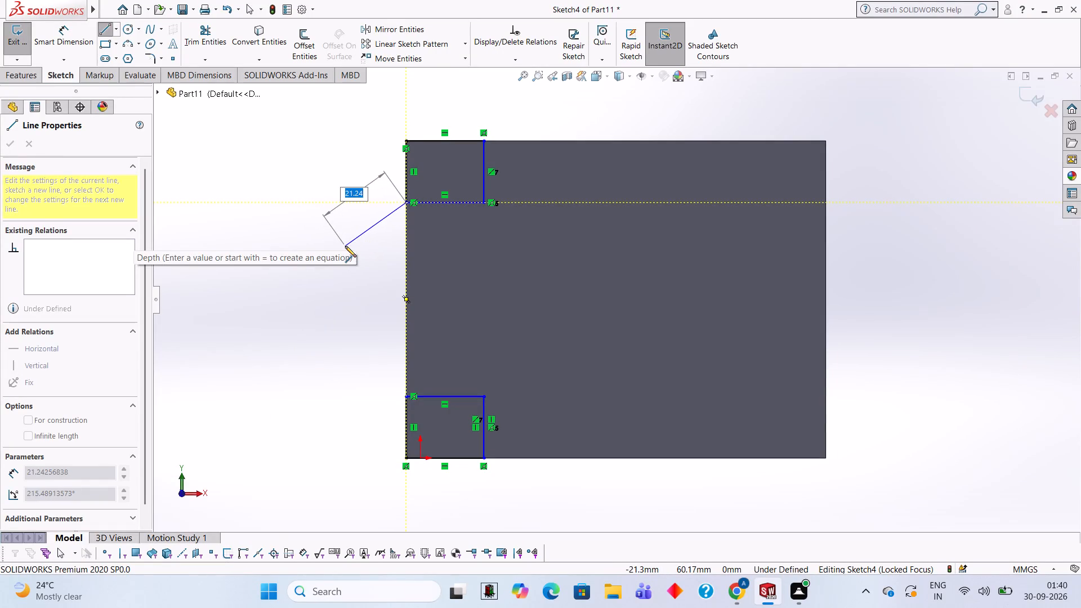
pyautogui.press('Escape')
# Sketch a closed rectangle 22 mm wide and 30 mm high between the corner rectangles, centred on the left edge's midpoint, starting with a 15 mm line.
pyautogui.click(108, 31)
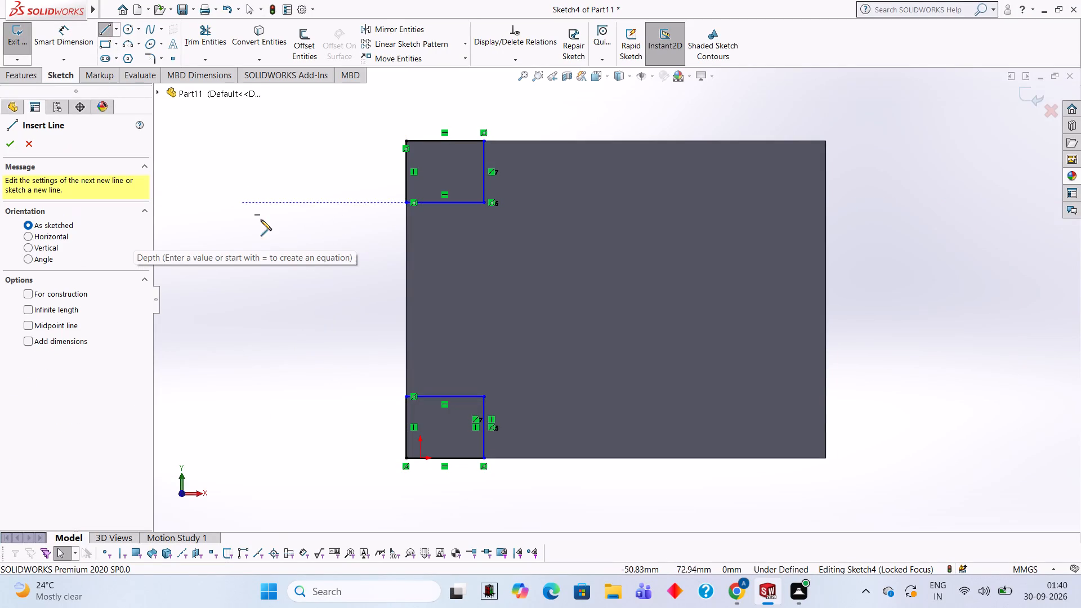
pyautogui.click(404, 298)
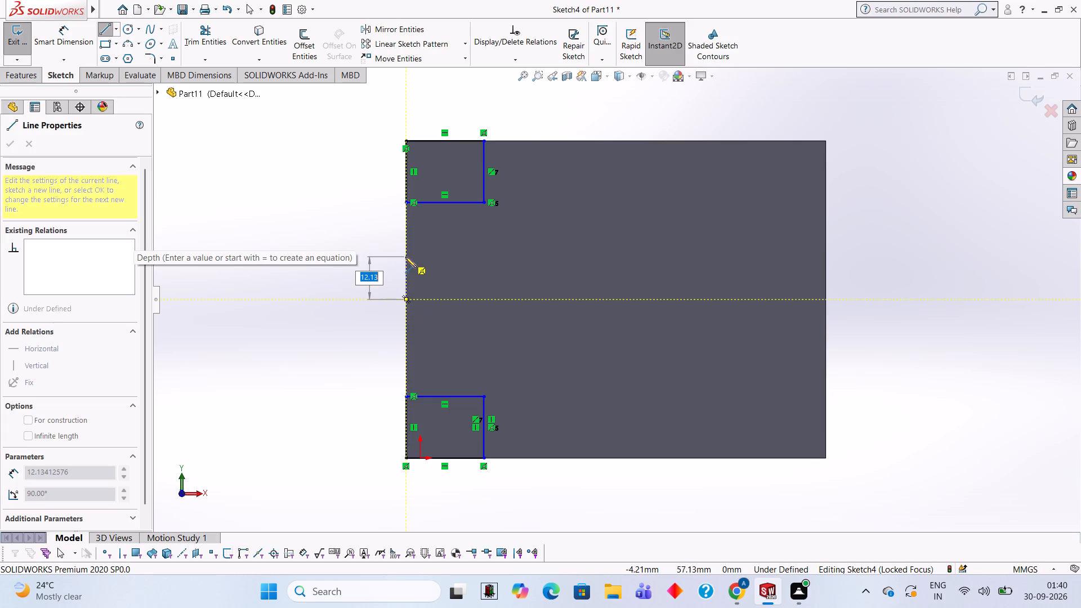
pyautogui.write('15')
pyautogui.press('Return')
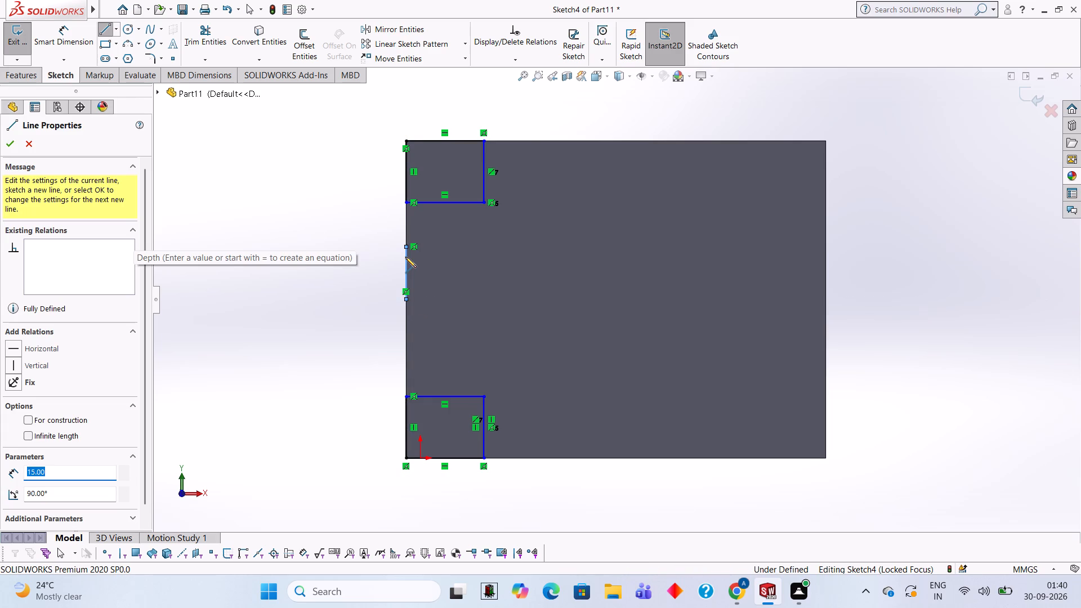
pyautogui.click(485, 248)
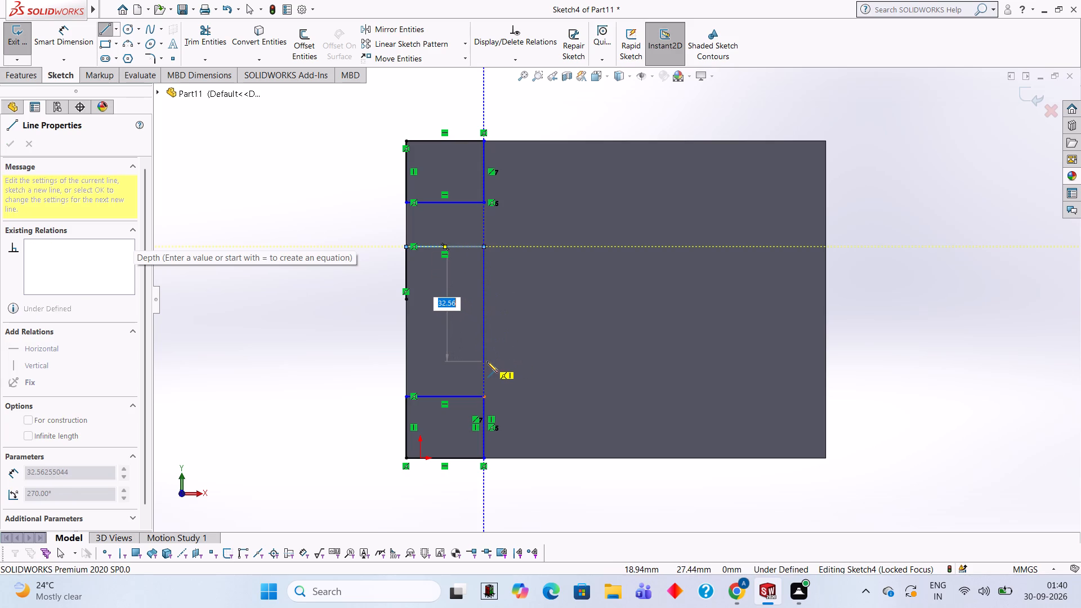
pyautogui.write('30')
pyautogui.press('Return')
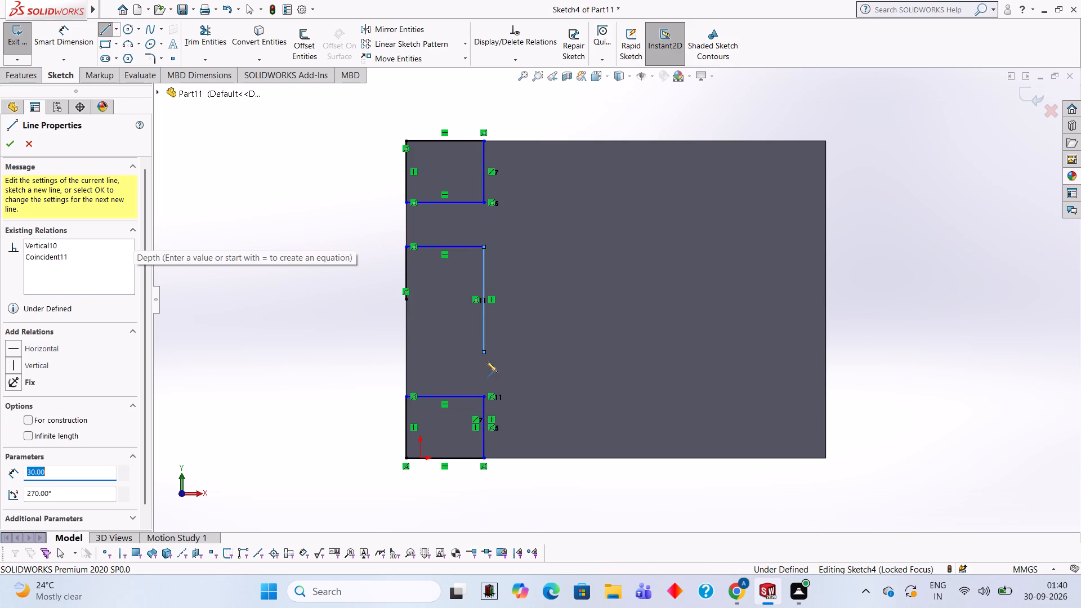
pyautogui.click(404, 353)
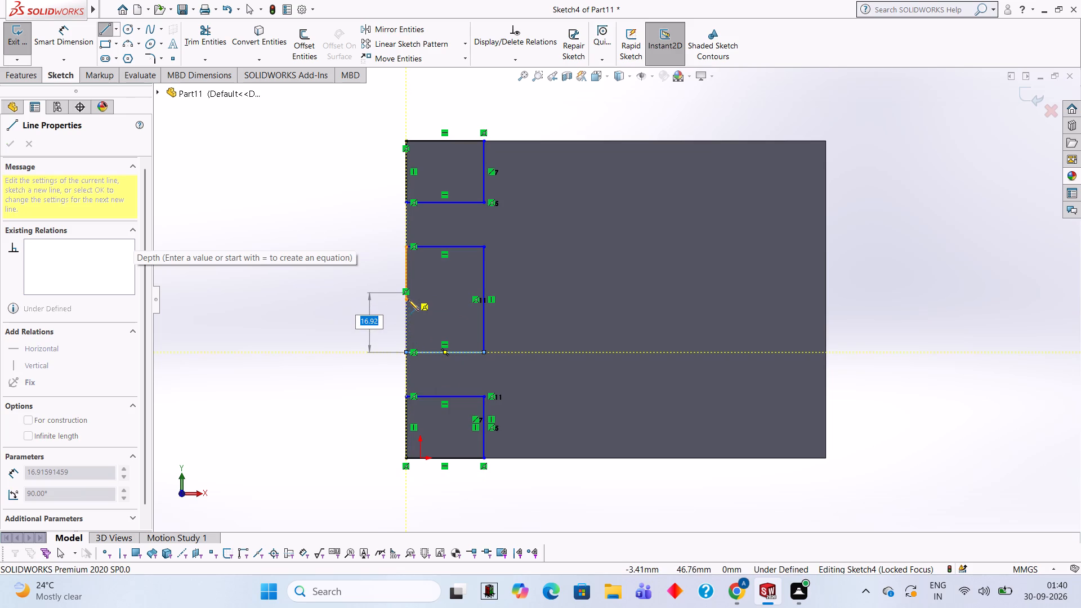
pyautogui.click(408, 300)
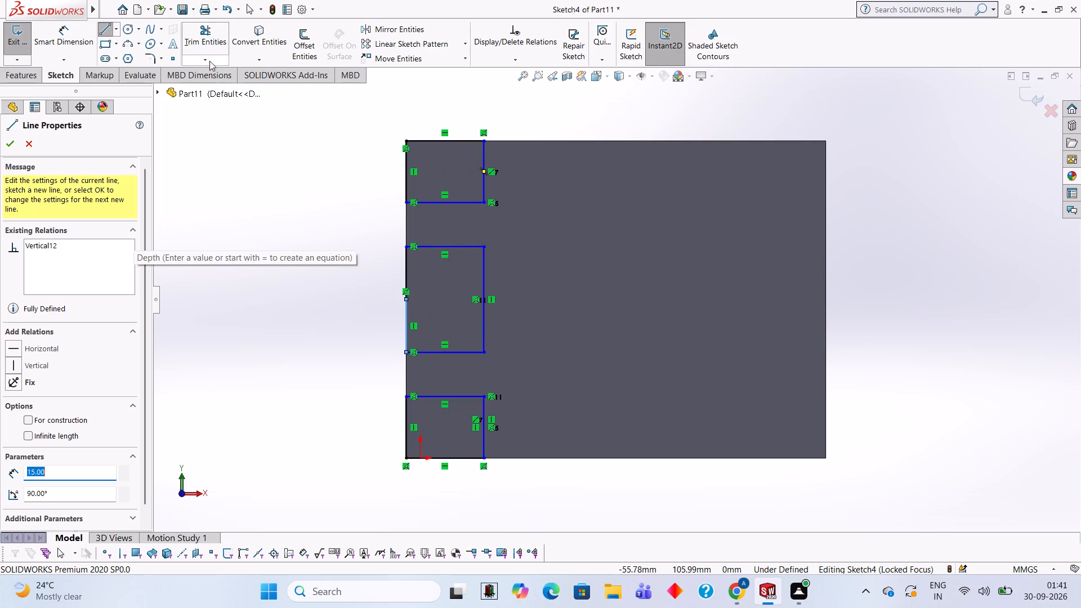
# Trim away the lower horizontal line of the upper-left corner rectangle.
pyautogui.click(203, 41)
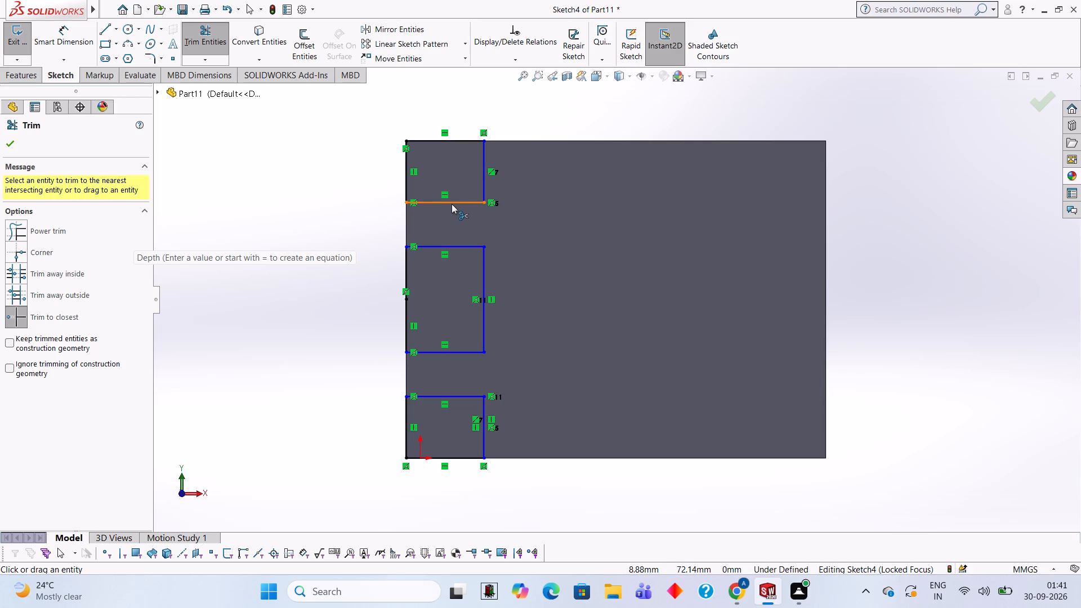
pyautogui.click(452, 204)
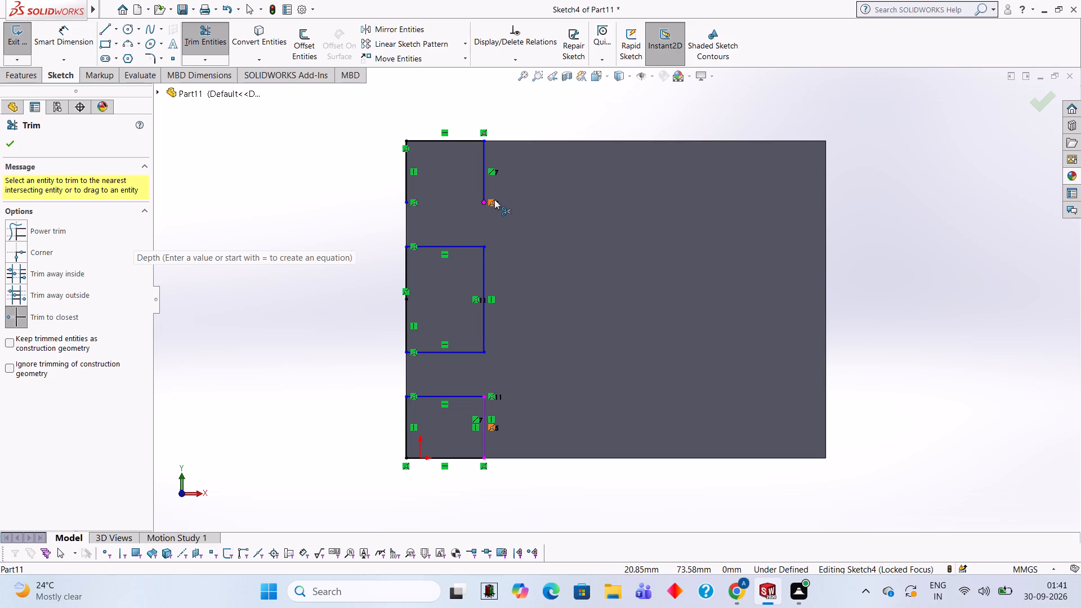
# Draw two 12.5 mm vertical lines joining the open upper corner rectangle's sides to the middle rectangle's top line.
pyautogui.click(108, 29)
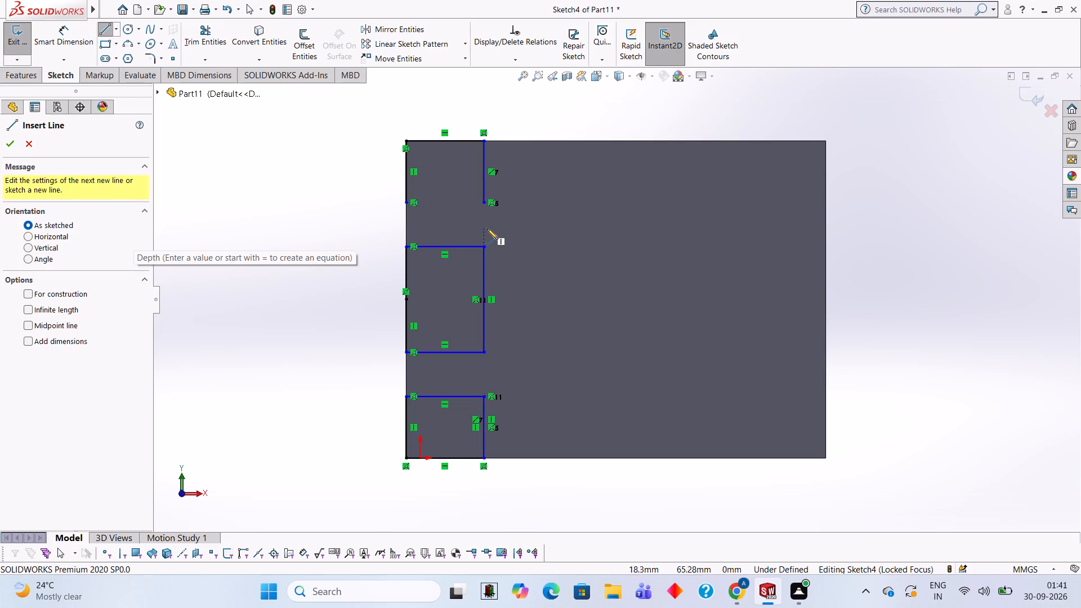
pyautogui.click(485, 202)
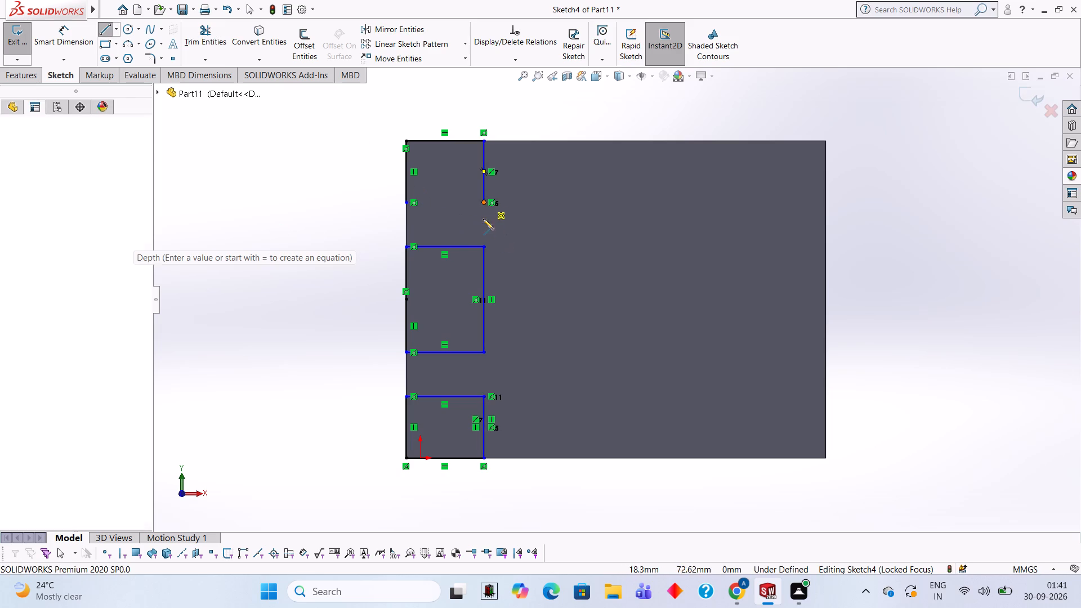
pyautogui.click(482, 249)
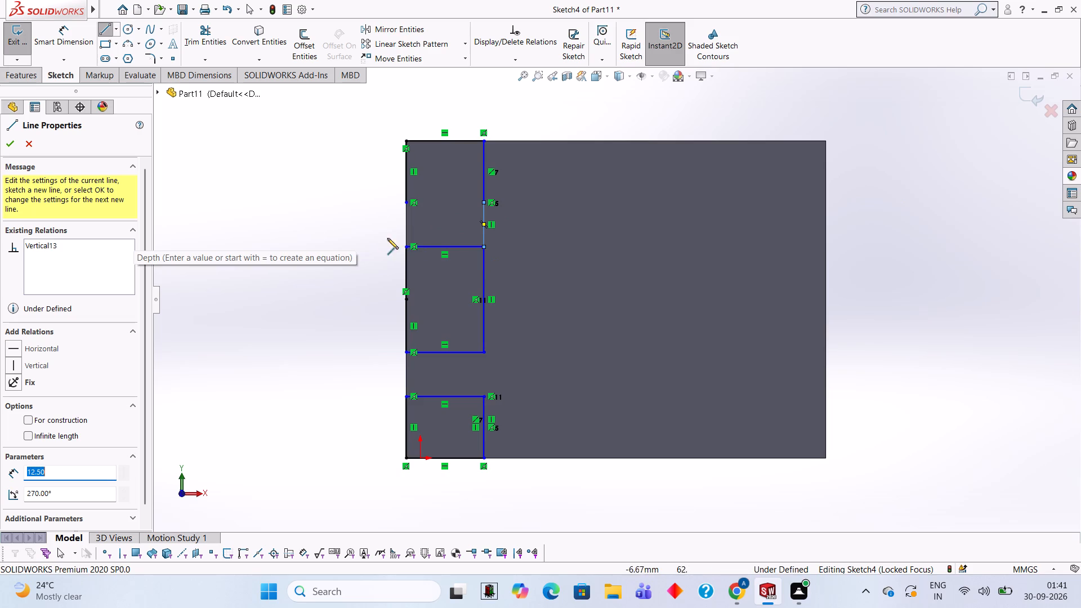
pyautogui.click(405, 202)
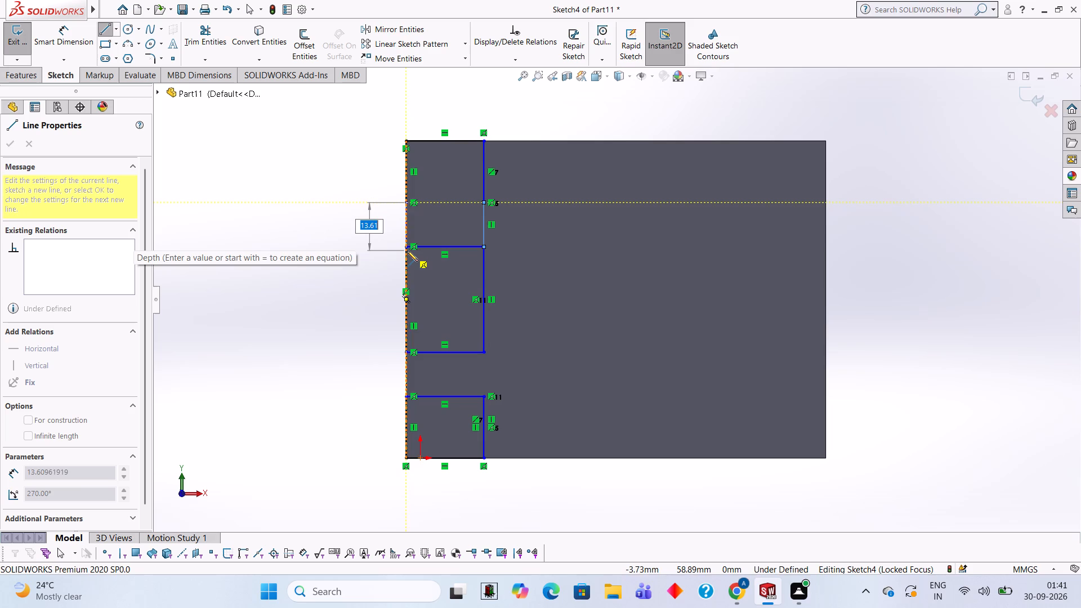
pyautogui.click(408, 247)
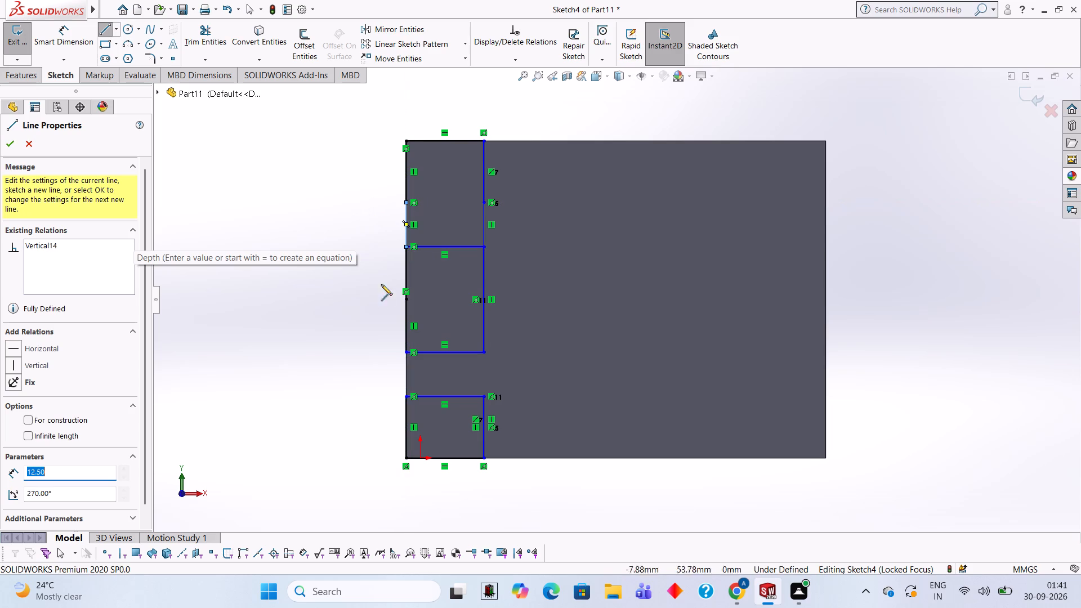
# Trim away the upper horizontal line of the lower-left corner rectangle.
pyautogui.click(188, 40)
pyautogui.click(449, 396)
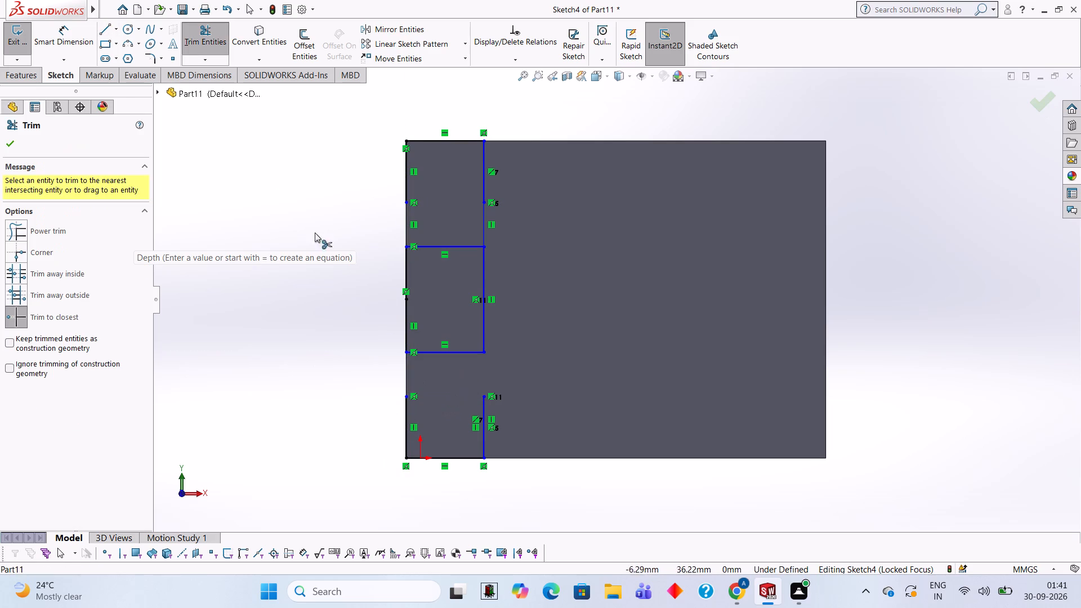
# Draw two 12.5 mm vertical lines joining the open lower corner rectangle's sides to the middle rectangle's bottom line.
pyautogui.click(107, 31)
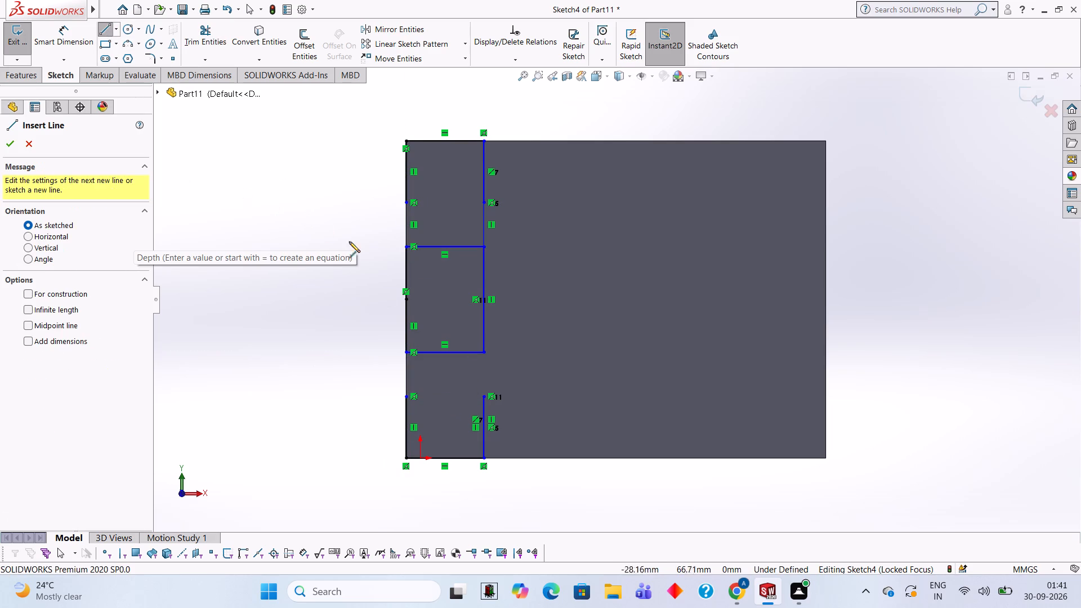
pyautogui.click(484, 396)
pyautogui.click(484, 351)
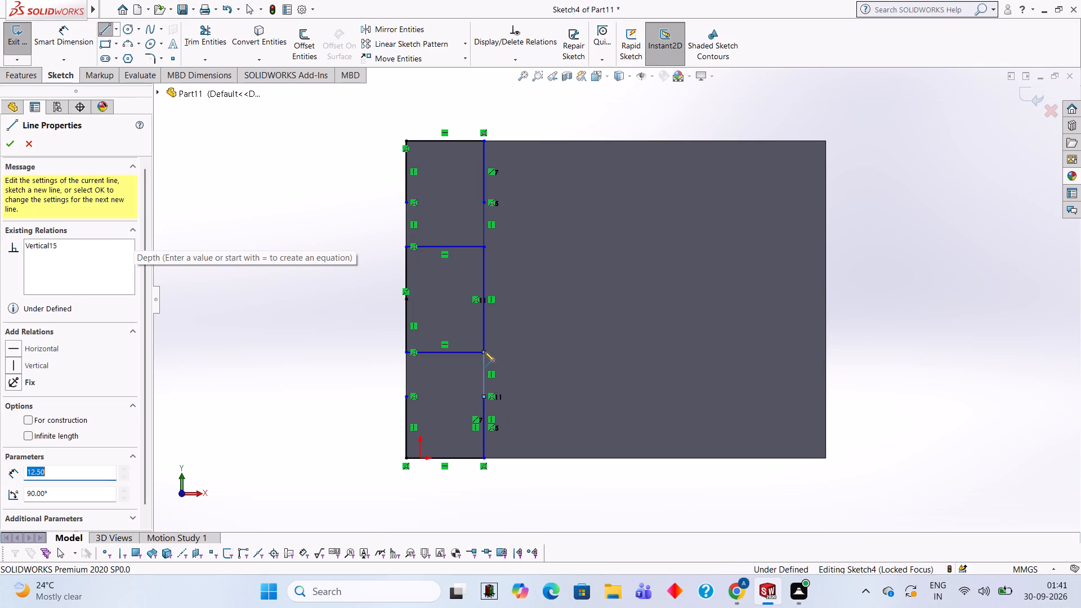
pyautogui.click(404, 397)
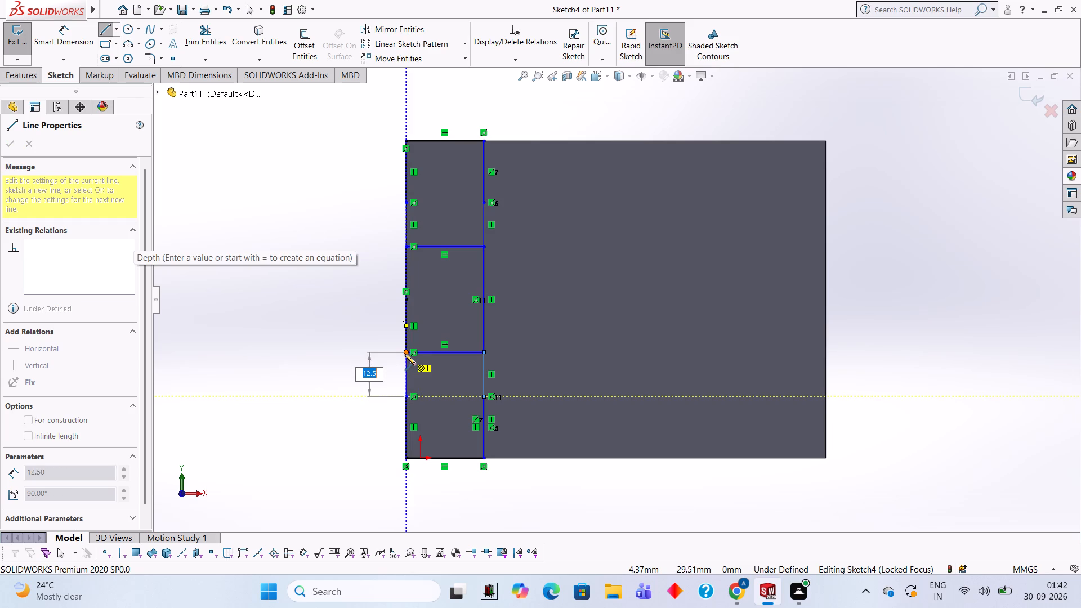
pyautogui.click(405, 354)
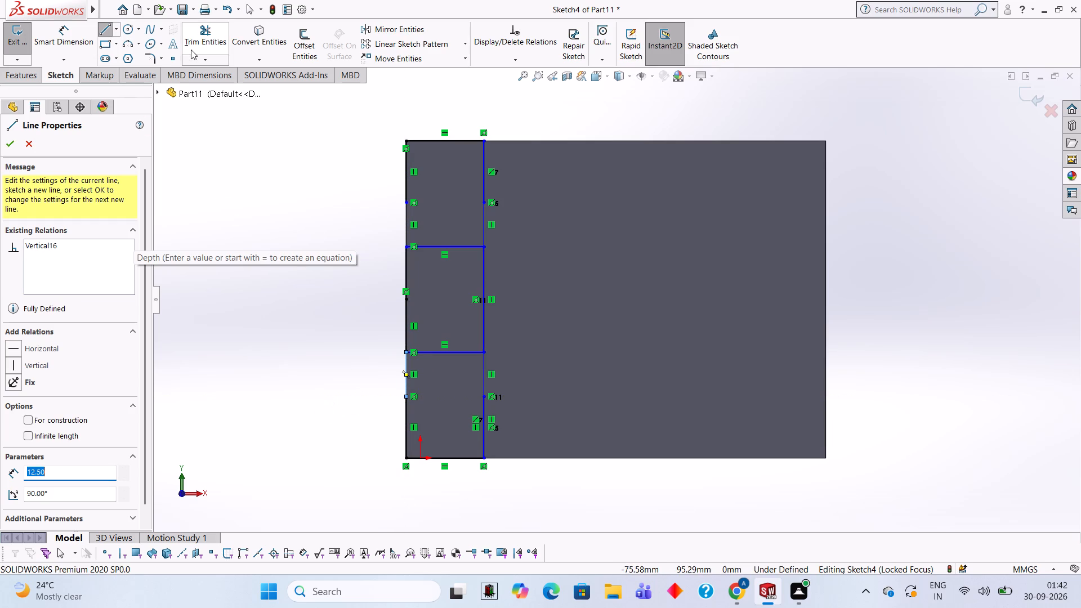
# Trim away both vertical sides of the middle rectangle, leaving only the upper and lower corner rectangles closed.
pyautogui.click(211, 43)
pyautogui.click(486, 265)
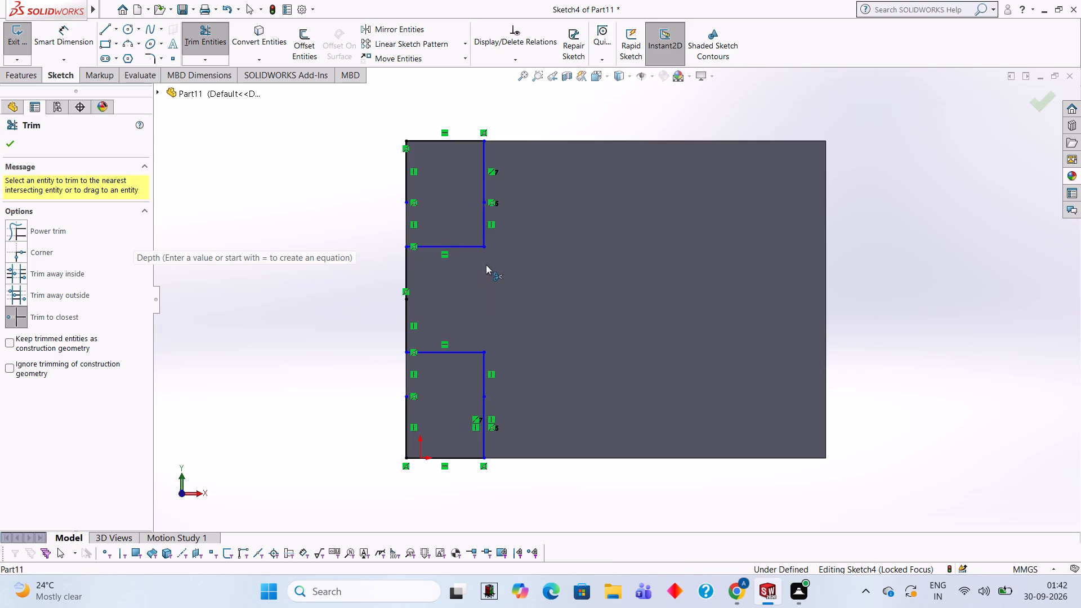
pyautogui.click(404, 304)
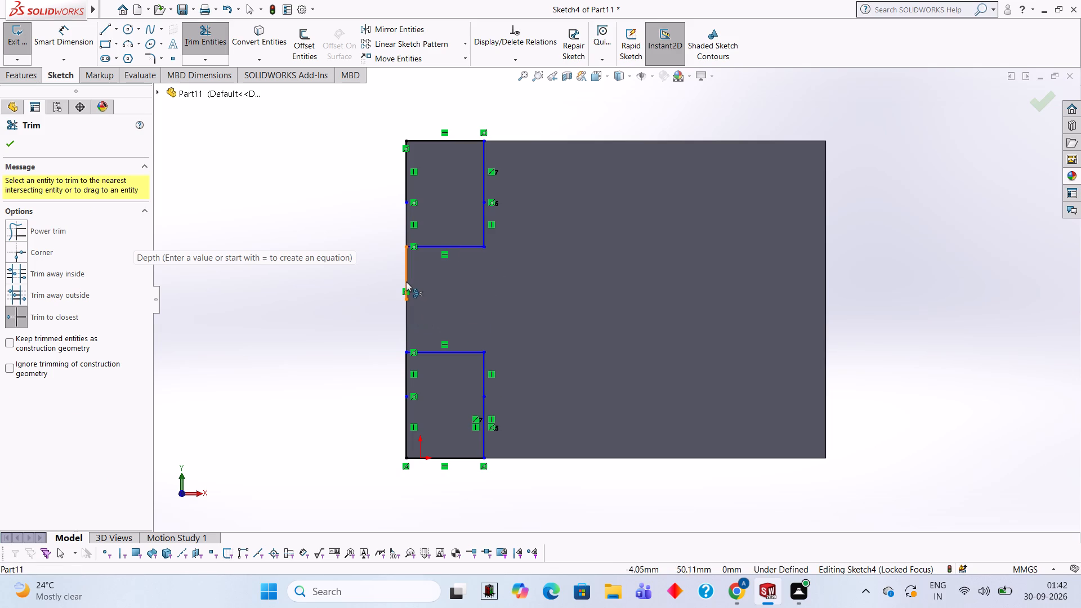
pyautogui.click(406, 281)
# Extrude-cut the upper and lower corner rectangle regions through the block with a 63 mm blind depth.
pyautogui.click(37, 74)
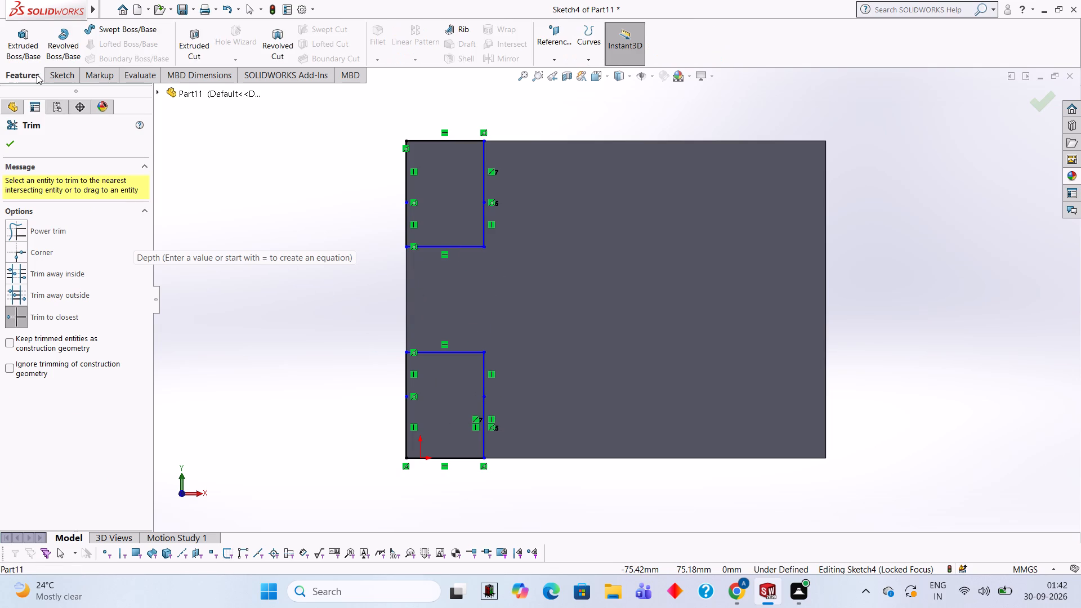
pyautogui.click(190, 55)
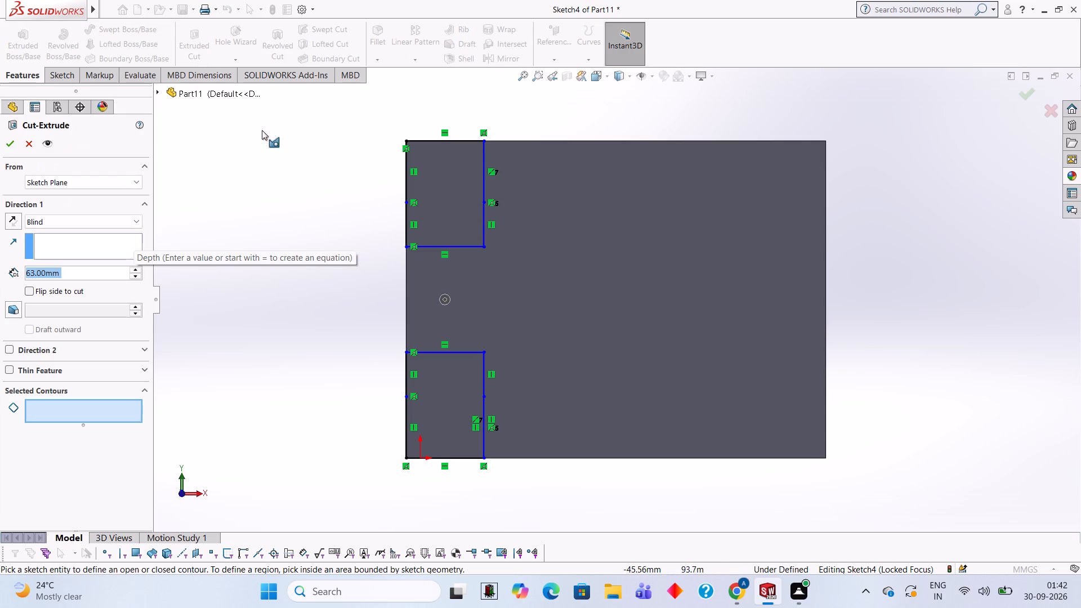
pyautogui.moveTo(287, 150); pyautogui.dragTo(325, 168, button='middle')
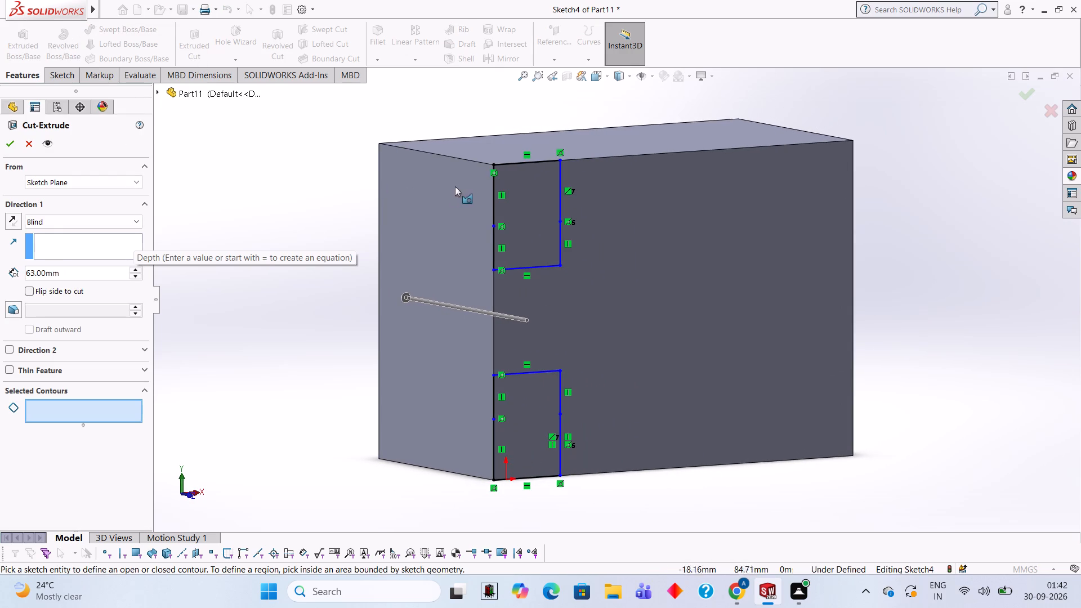
pyautogui.click(520, 205)
pyautogui.click(524, 433)
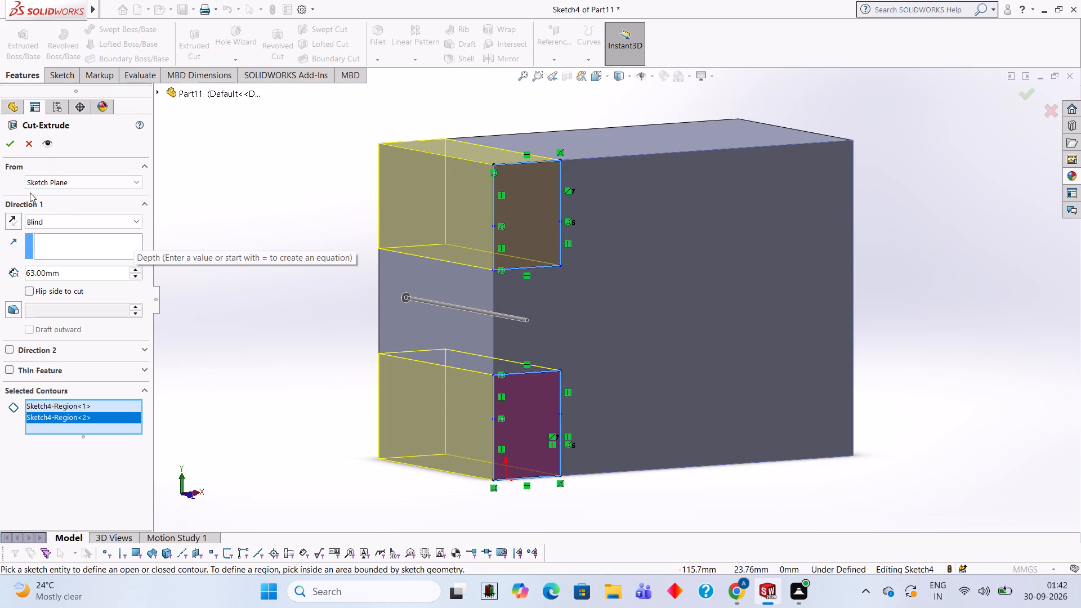
pyautogui.click(11, 144)
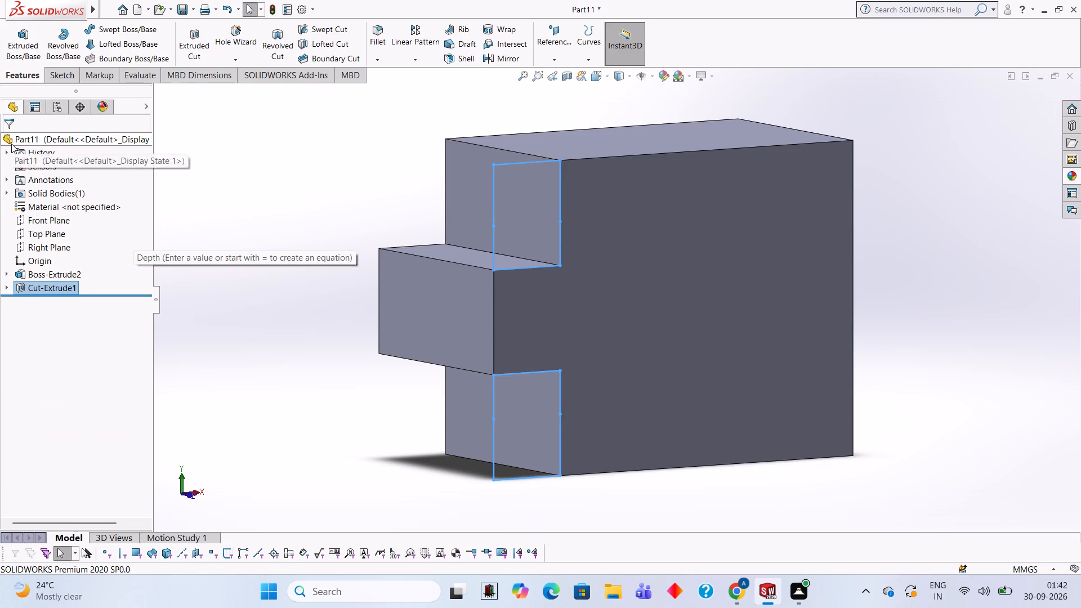
# Open a new sketch on the front face of the notched block.
pyautogui.click(296, 203)
pyautogui.moveTo(306, 206); pyautogui.dragTo(252, 178, button='middle')
pyautogui.moveTo(304, 202); pyautogui.dragTo(316, 209, button='middle')
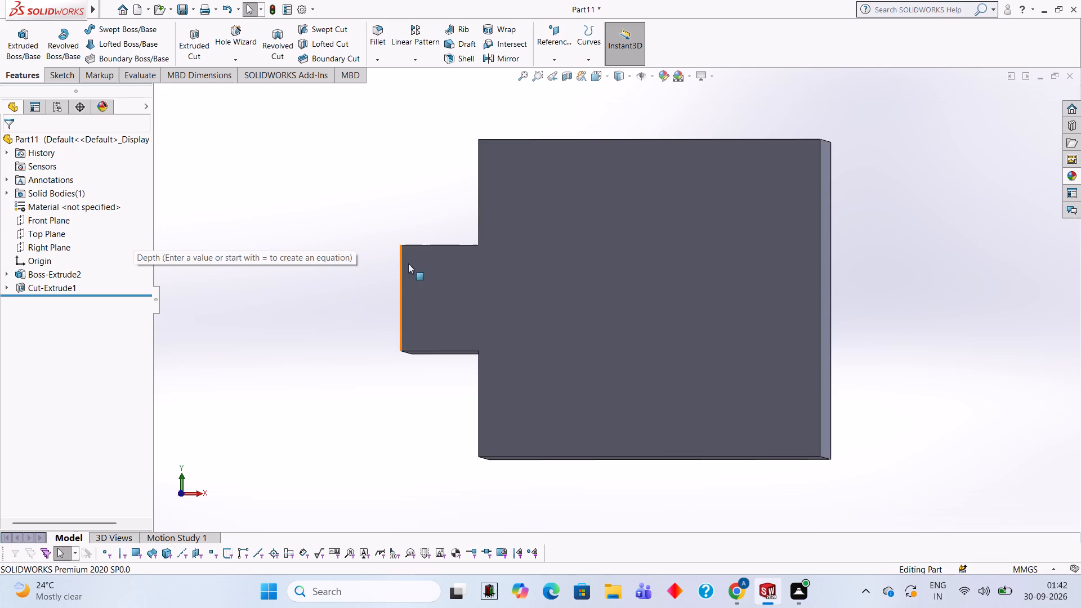
pyautogui.middleClick(400, 186)
pyautogui.click(531, 283)
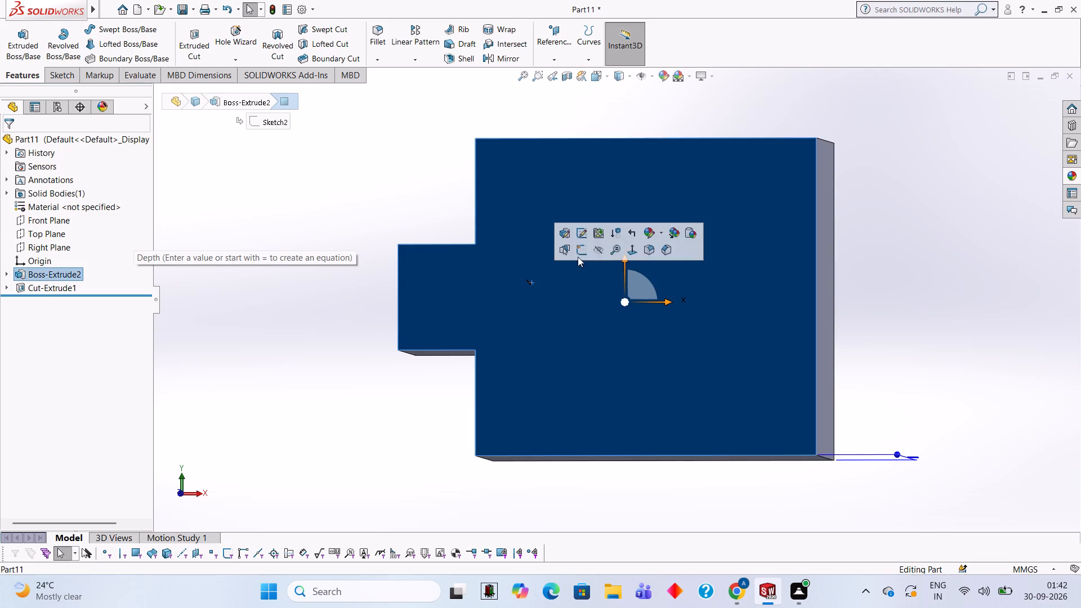
pyautogui.click(587, 244)
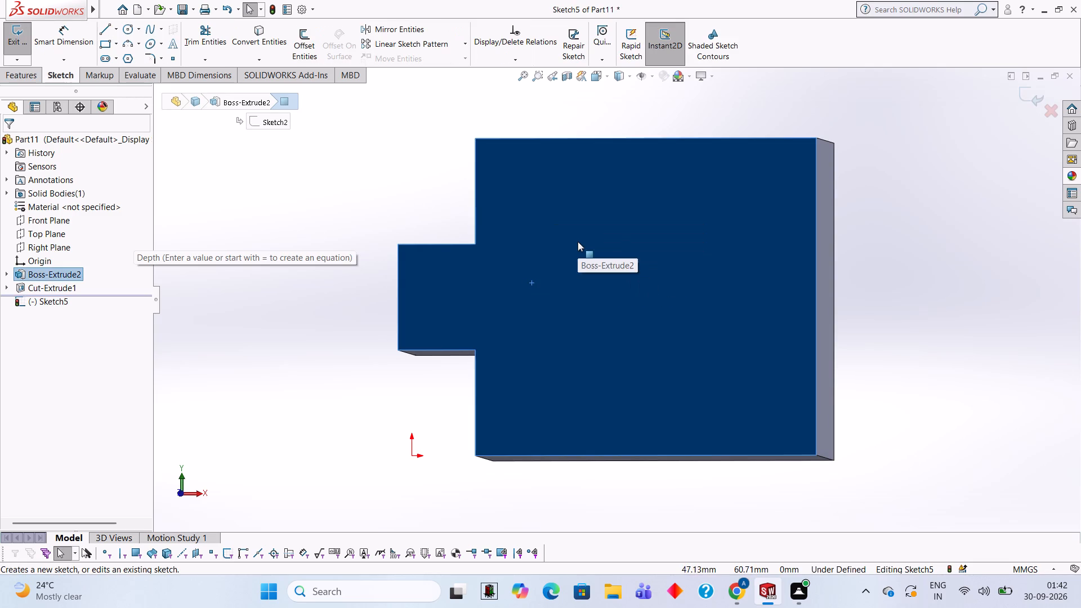
pyautogui.hotkey('ctrl', '8')
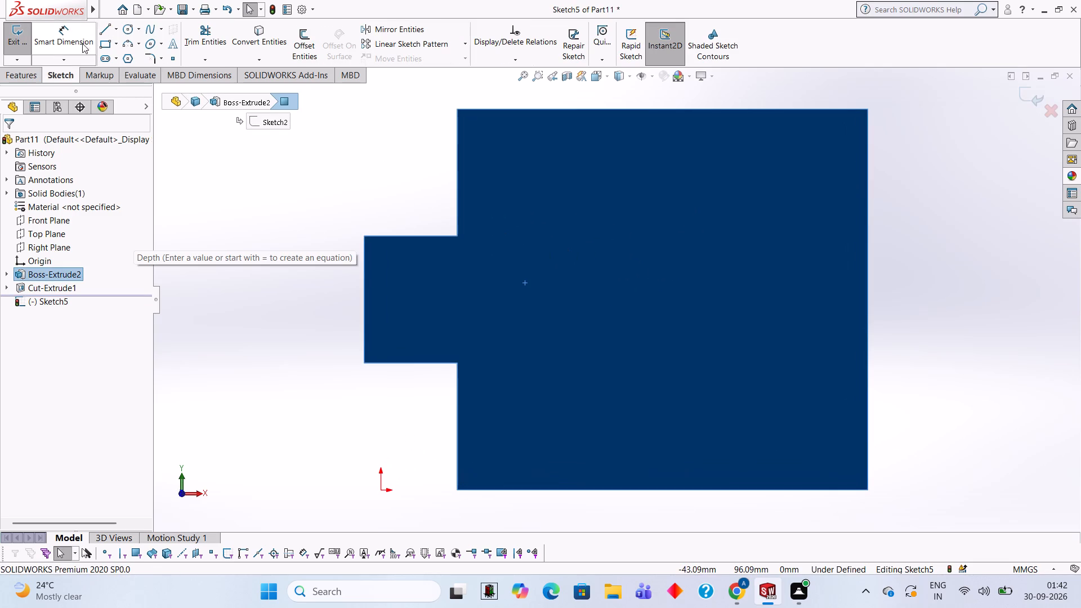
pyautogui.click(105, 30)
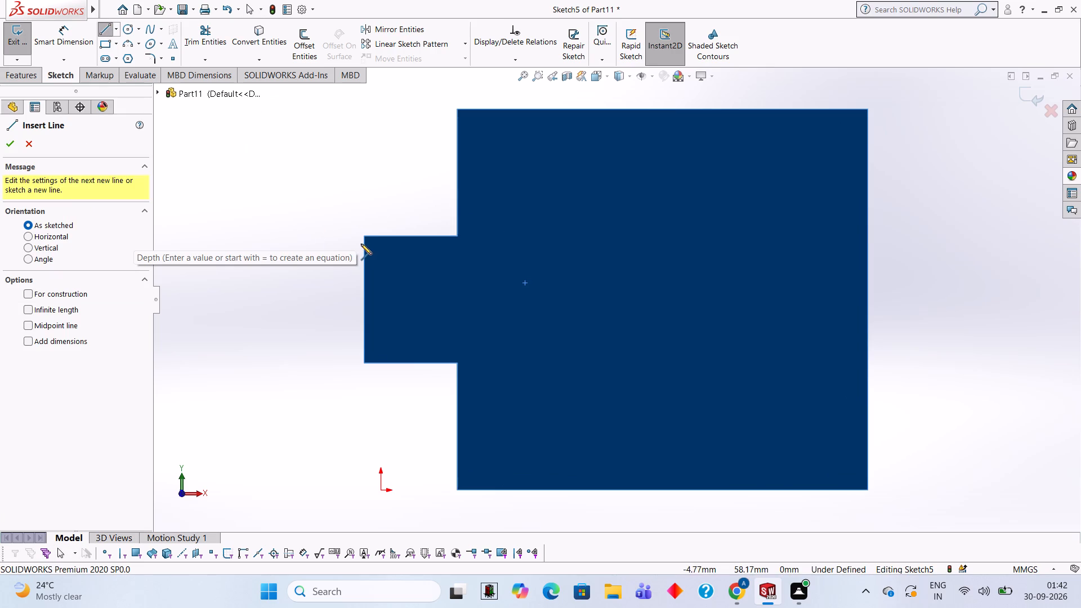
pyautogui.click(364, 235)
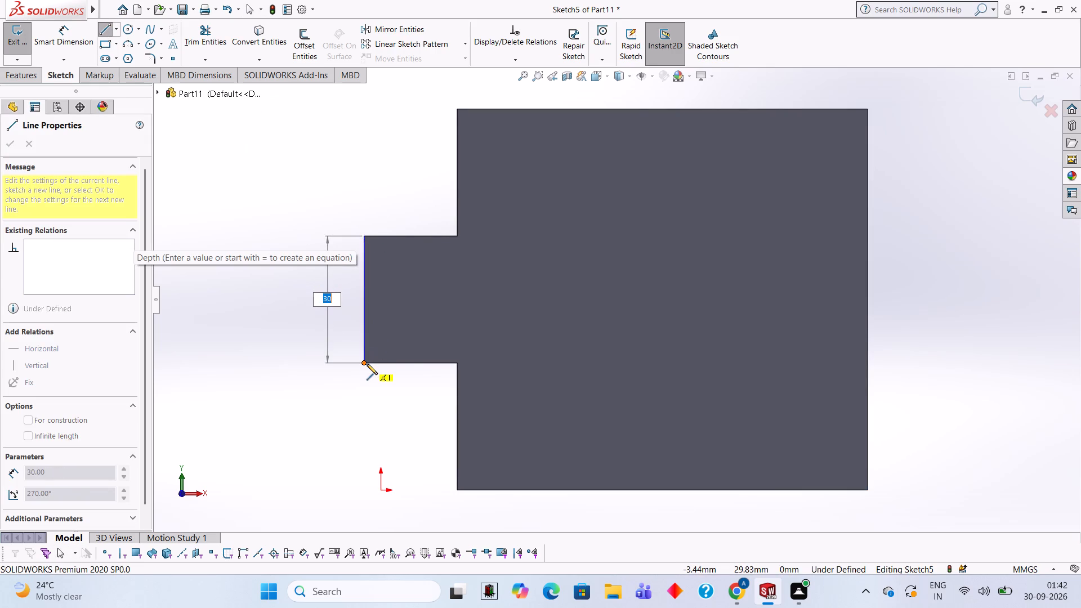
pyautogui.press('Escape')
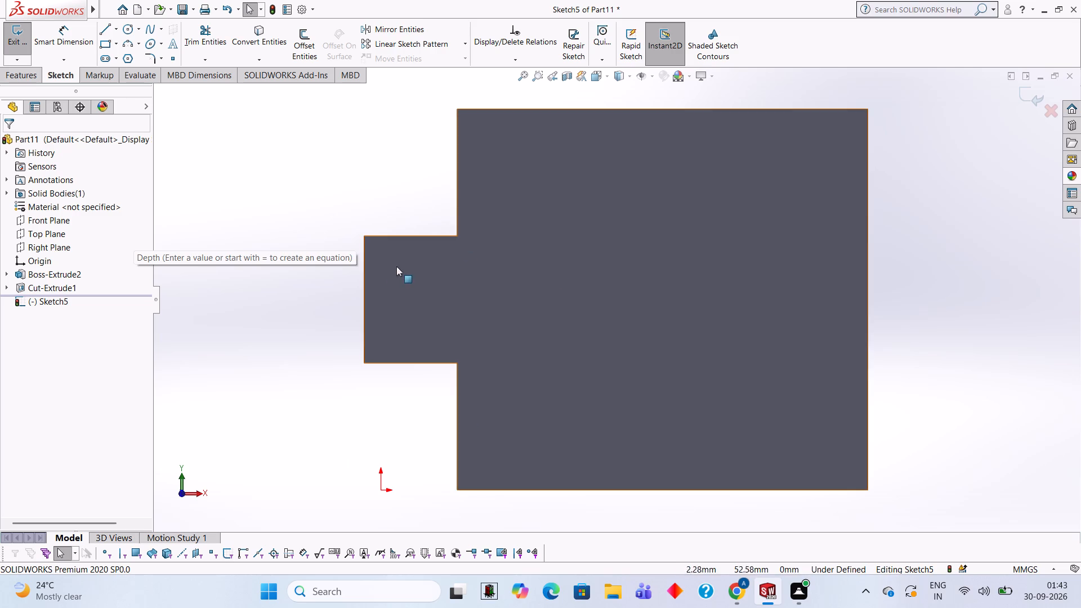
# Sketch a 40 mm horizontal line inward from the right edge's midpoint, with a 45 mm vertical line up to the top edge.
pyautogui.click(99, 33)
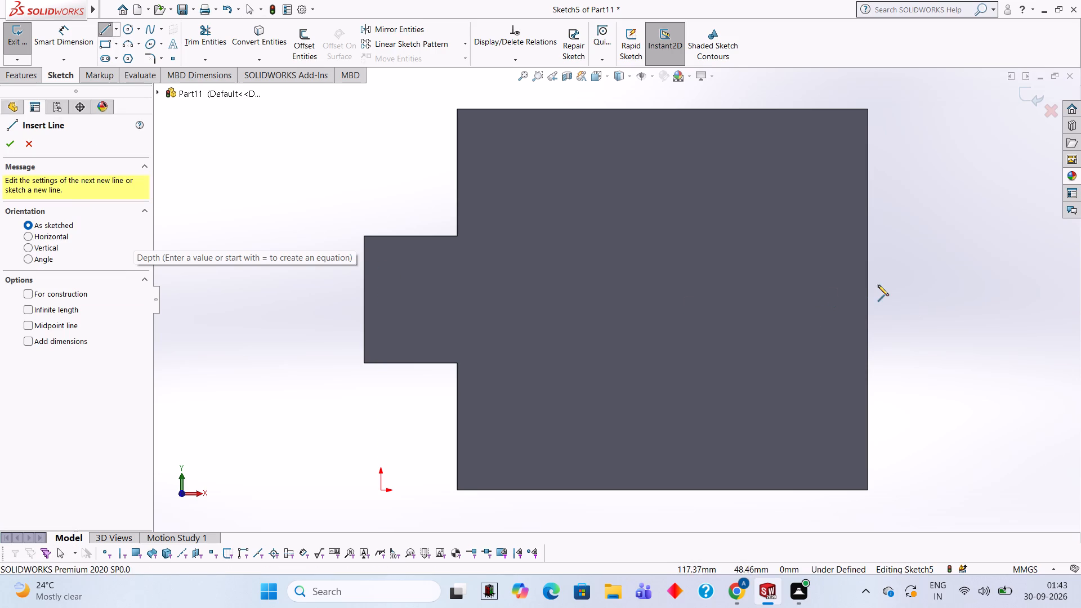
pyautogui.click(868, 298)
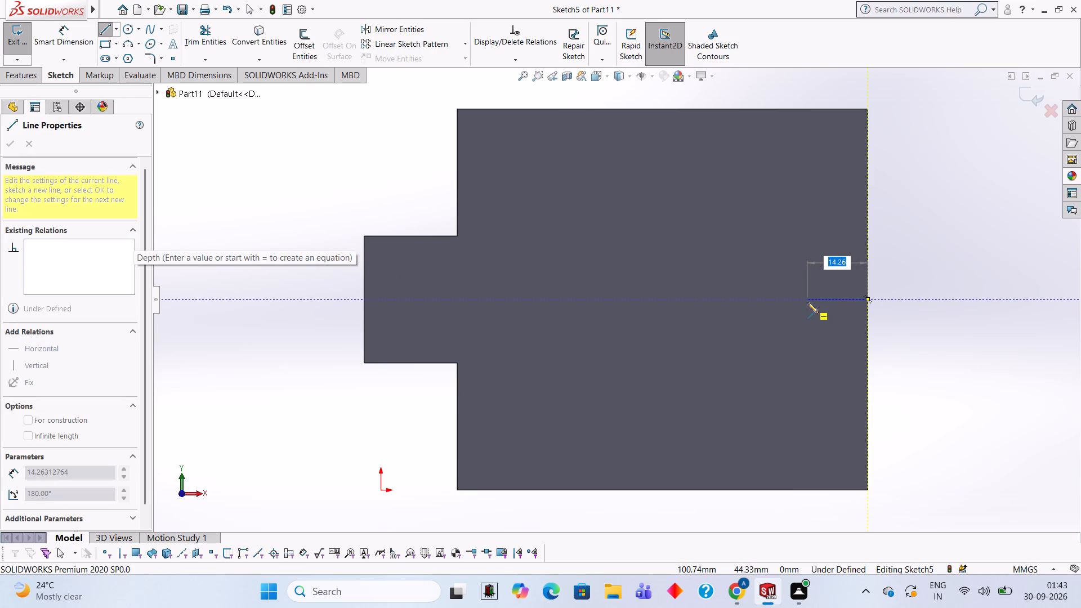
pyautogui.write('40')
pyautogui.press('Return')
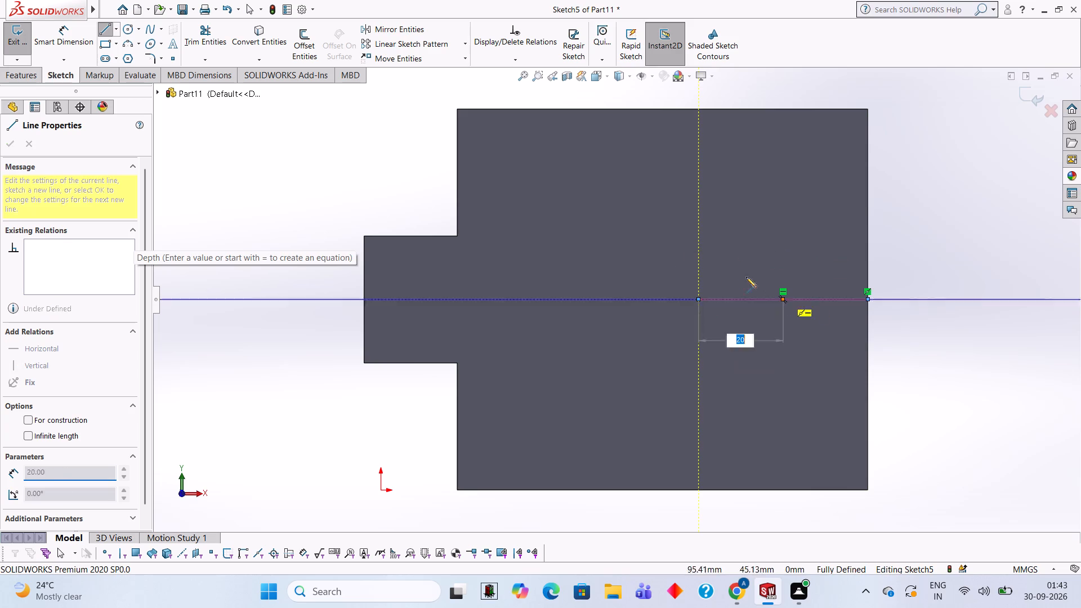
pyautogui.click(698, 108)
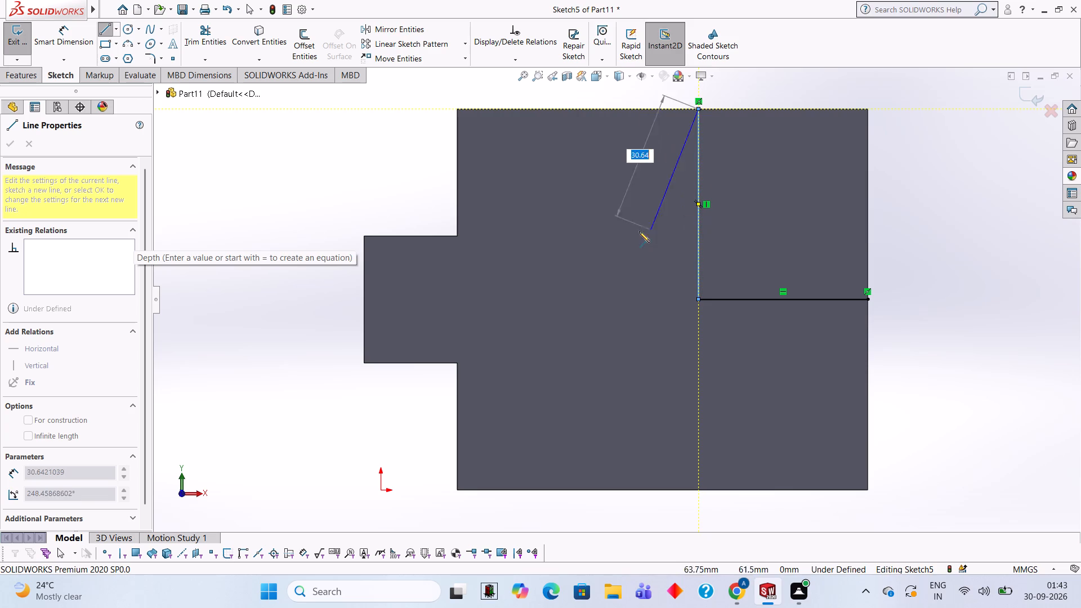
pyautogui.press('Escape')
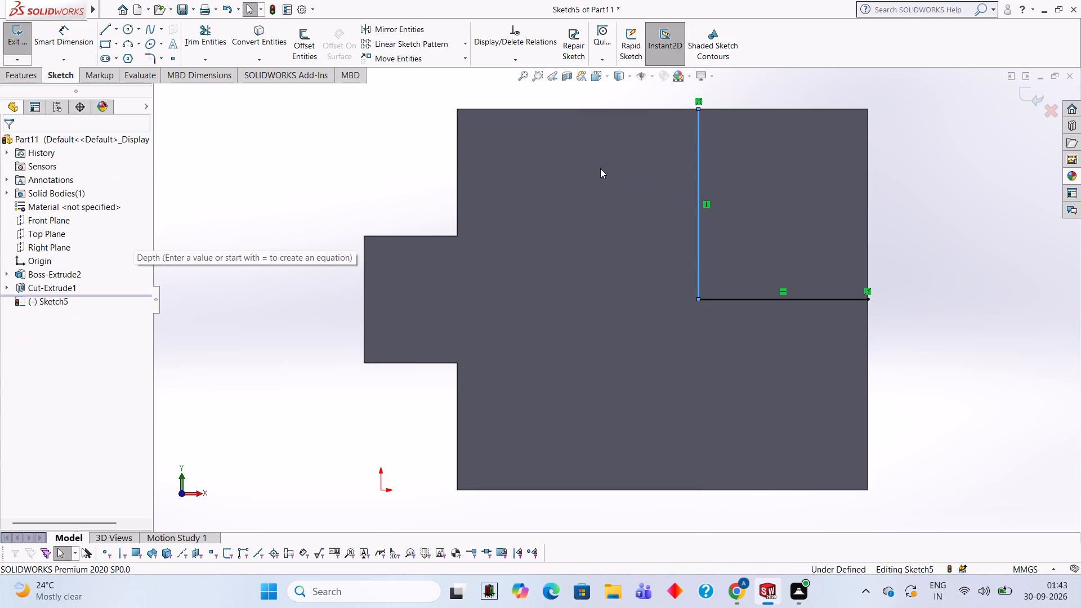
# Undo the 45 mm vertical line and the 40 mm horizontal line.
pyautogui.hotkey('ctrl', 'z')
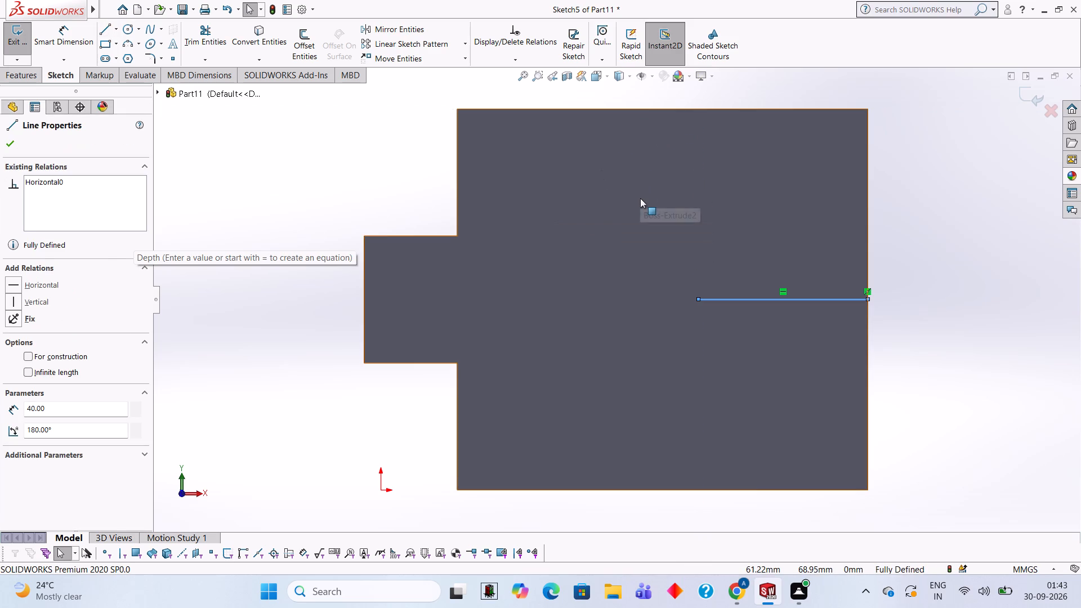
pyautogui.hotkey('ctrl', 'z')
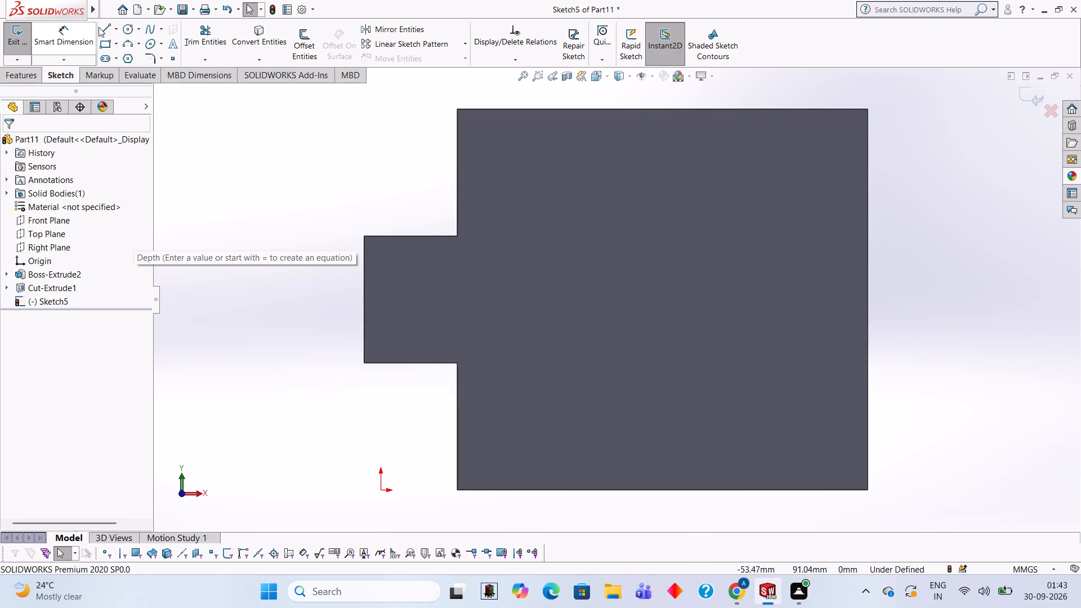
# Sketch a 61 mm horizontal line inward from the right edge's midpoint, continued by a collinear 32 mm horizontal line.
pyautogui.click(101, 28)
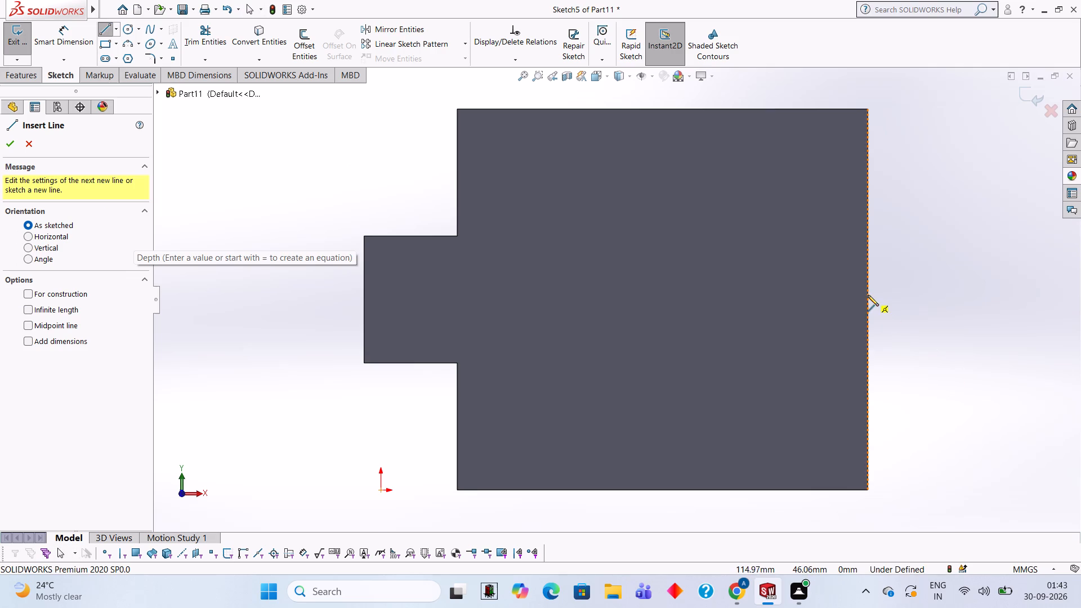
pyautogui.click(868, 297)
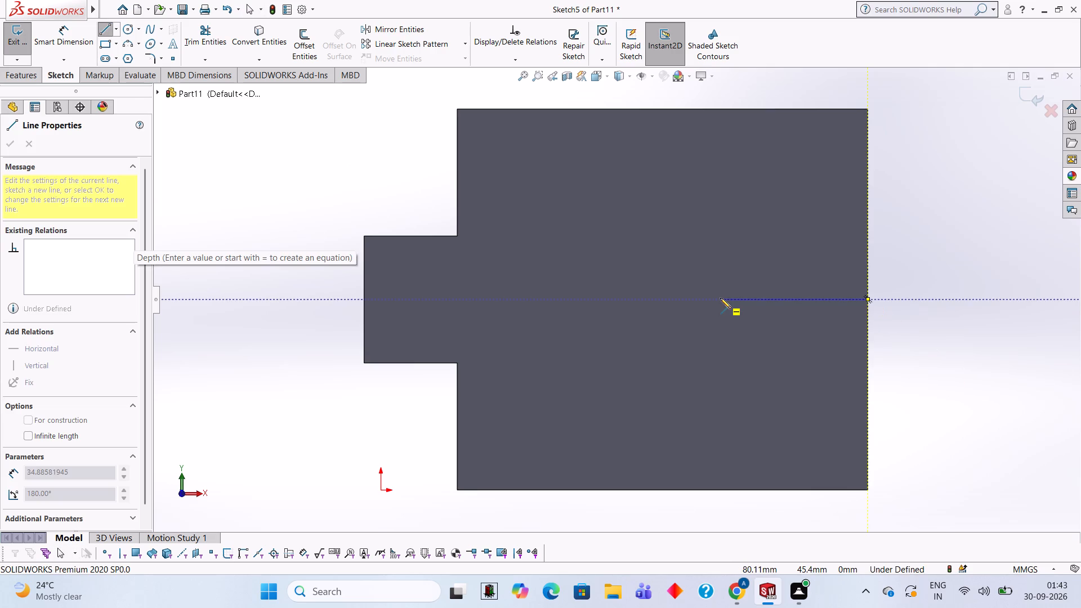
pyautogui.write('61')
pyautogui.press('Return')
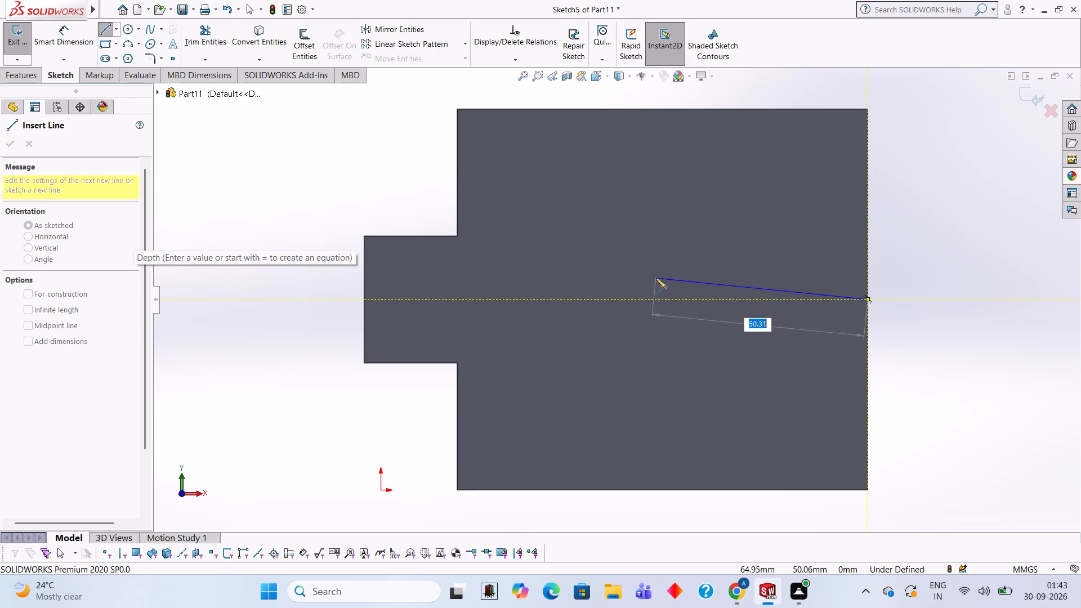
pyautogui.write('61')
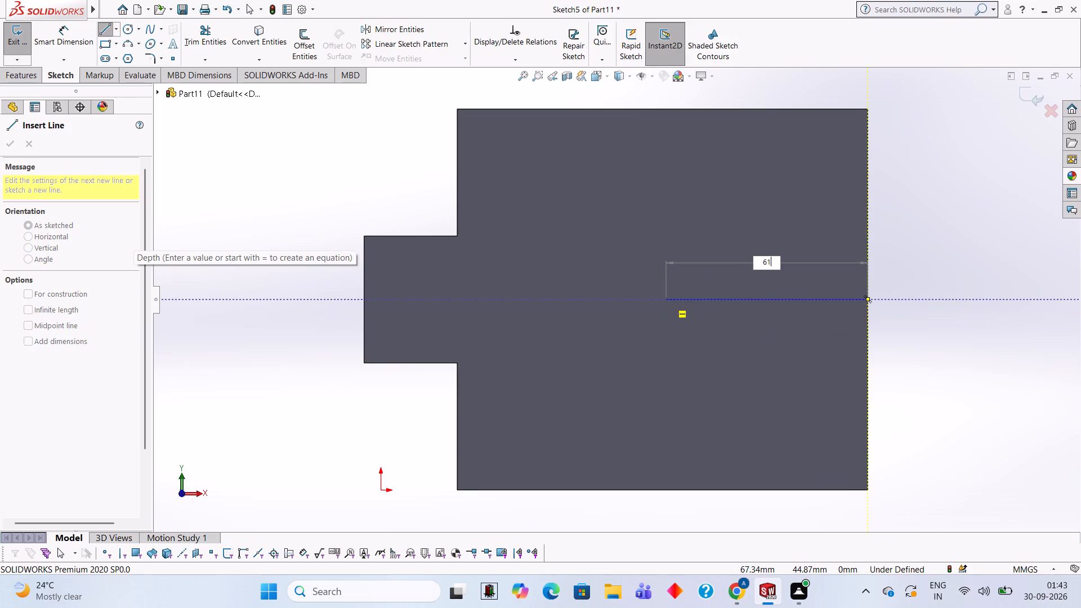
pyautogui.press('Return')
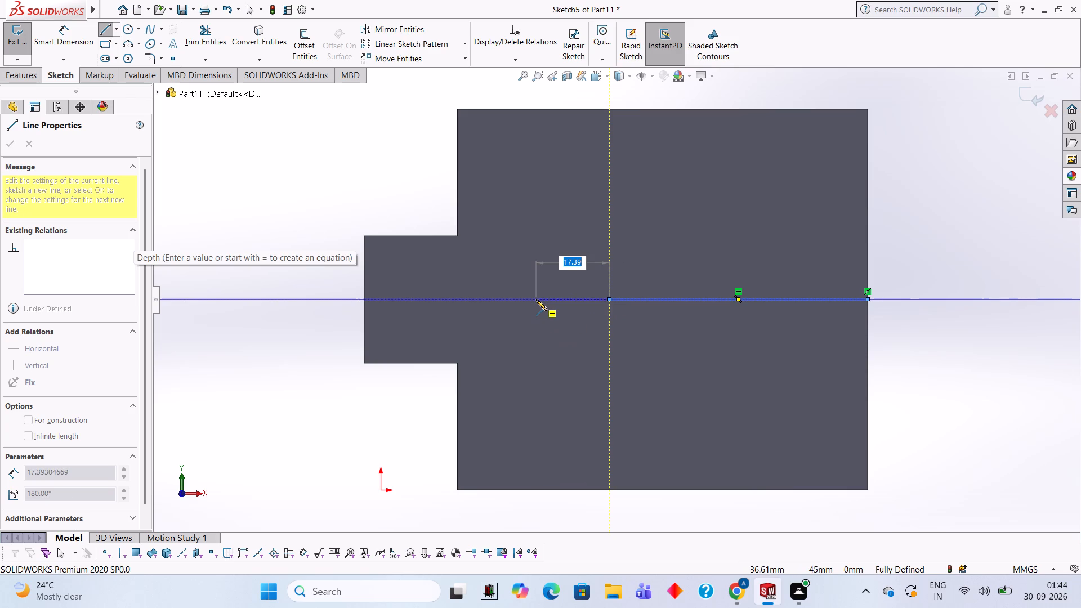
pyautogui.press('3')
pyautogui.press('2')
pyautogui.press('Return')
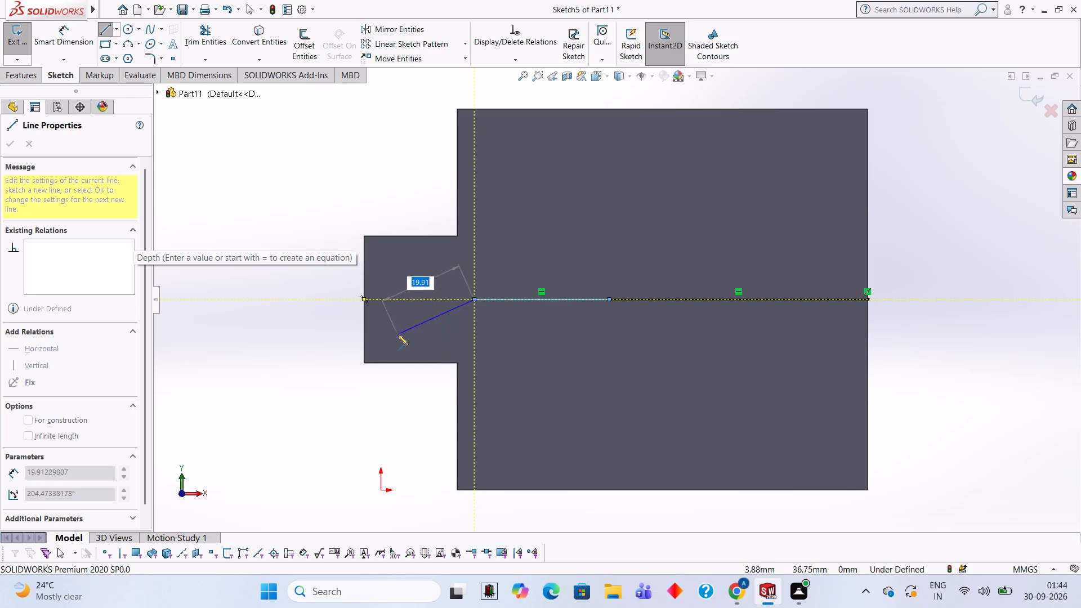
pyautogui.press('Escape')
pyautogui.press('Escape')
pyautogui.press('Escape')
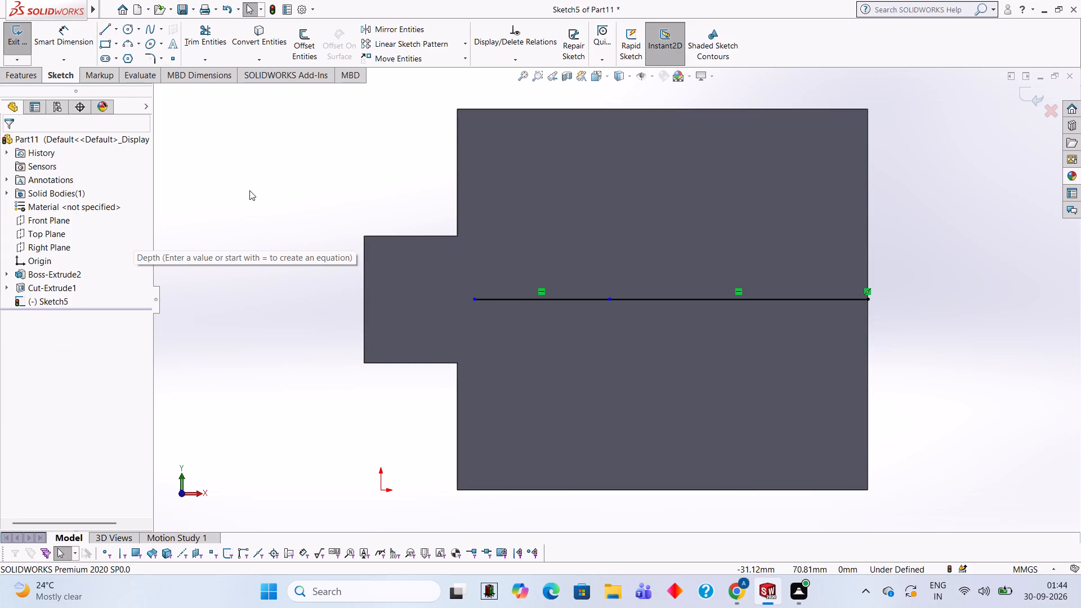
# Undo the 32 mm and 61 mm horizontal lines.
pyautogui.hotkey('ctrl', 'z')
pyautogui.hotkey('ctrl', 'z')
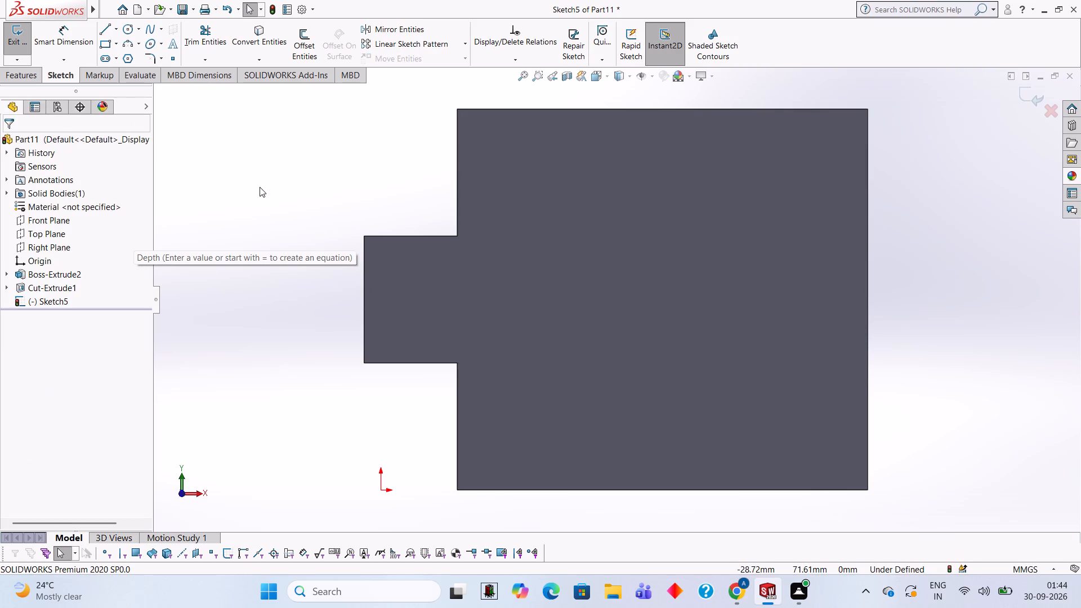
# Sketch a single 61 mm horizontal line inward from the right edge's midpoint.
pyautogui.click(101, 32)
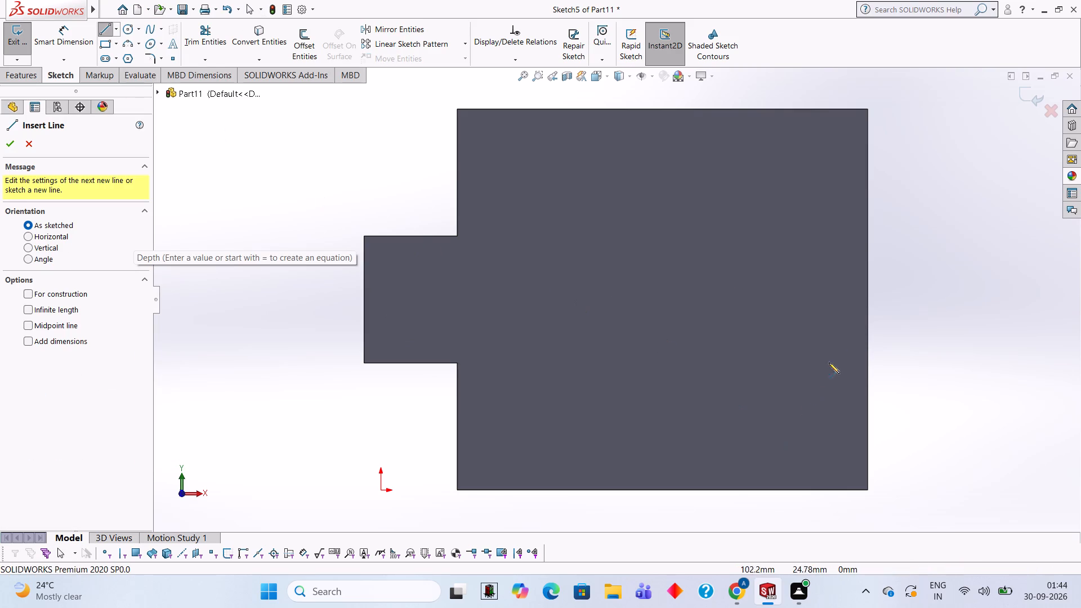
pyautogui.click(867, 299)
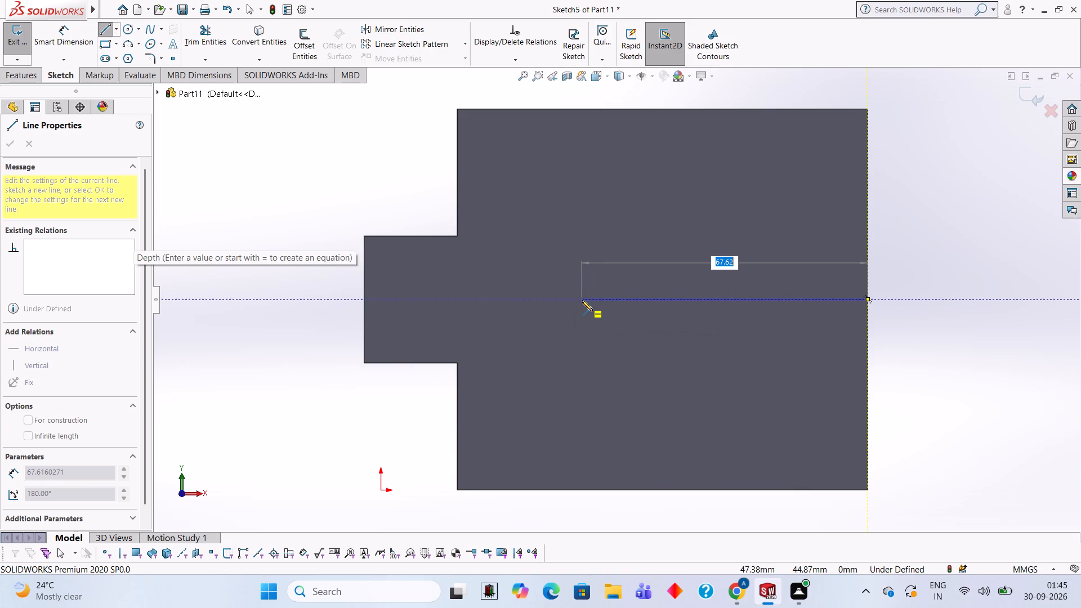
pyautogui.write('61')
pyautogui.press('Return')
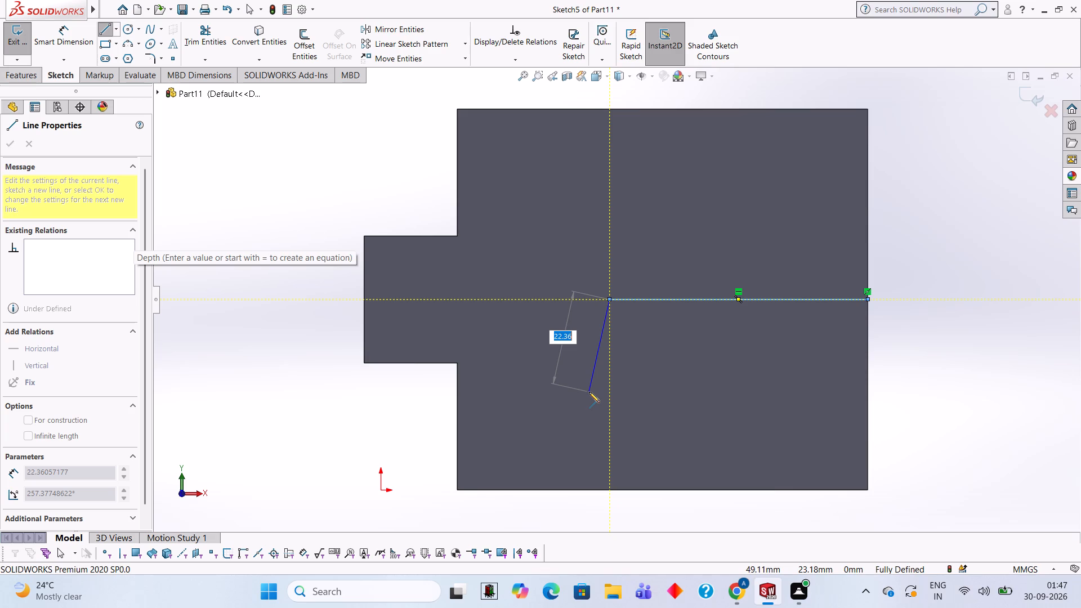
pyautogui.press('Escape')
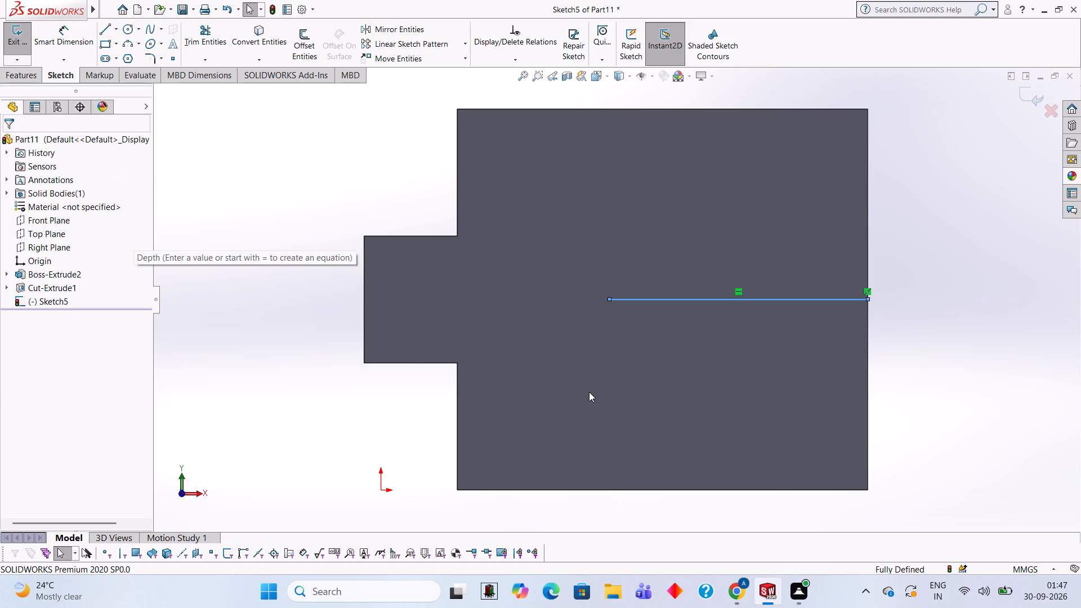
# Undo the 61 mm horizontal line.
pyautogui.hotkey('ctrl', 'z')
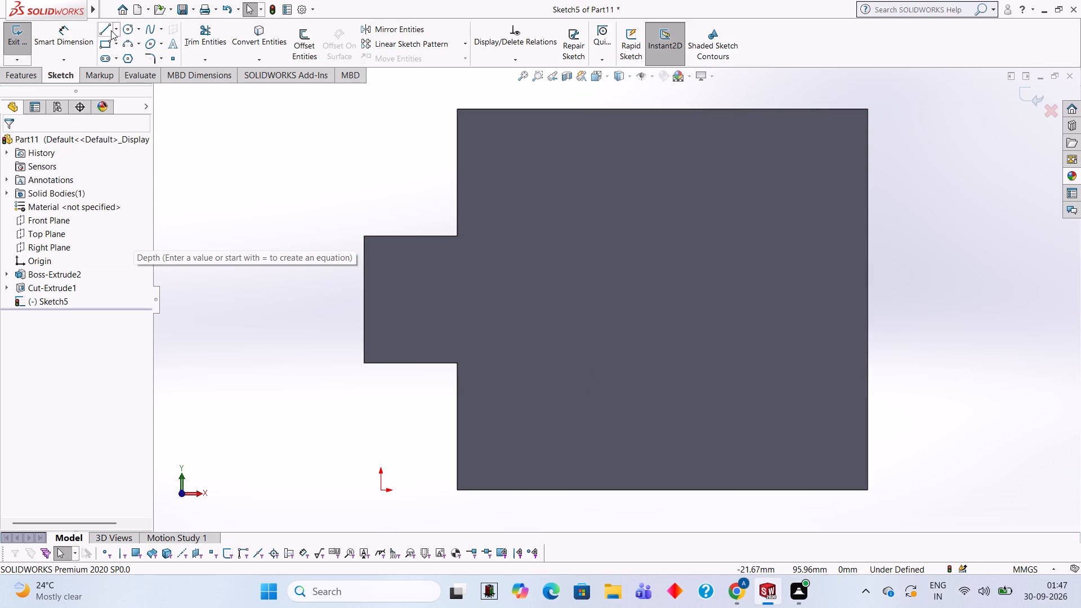
# Sketch a 40 mm horizontal line inward from the midpoint of the block's right edge.
pyautogui.click(111, 30)
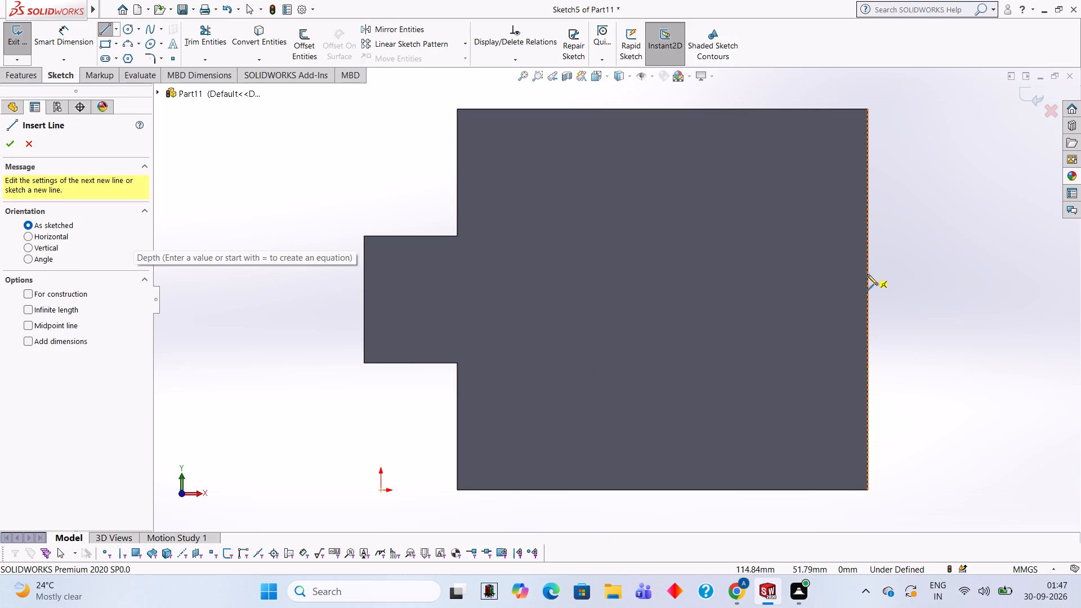
pyautogui.click(868, 298)
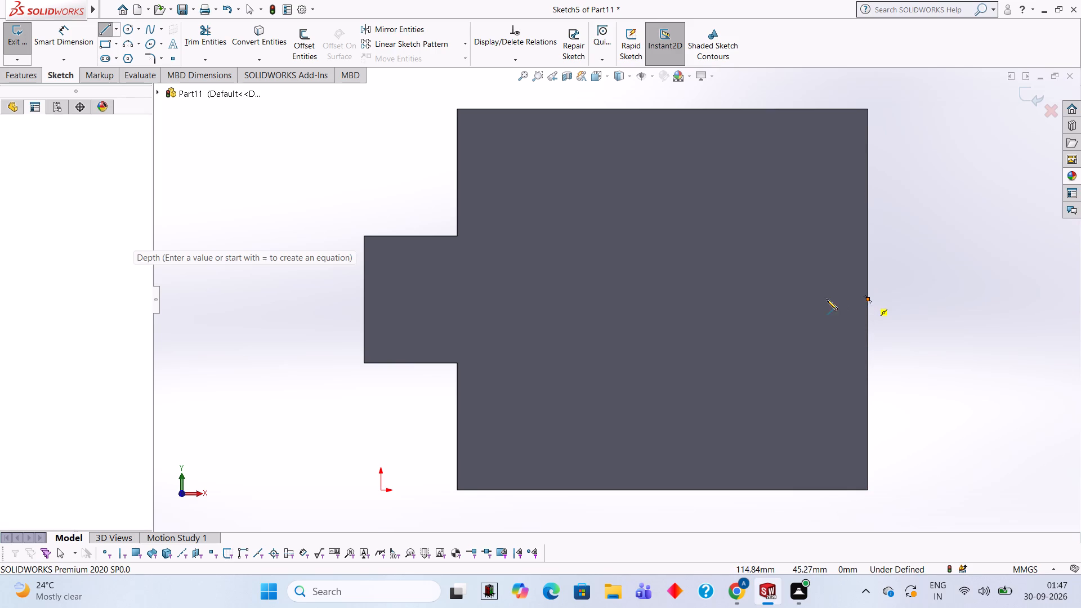
pyautogui.write('40')
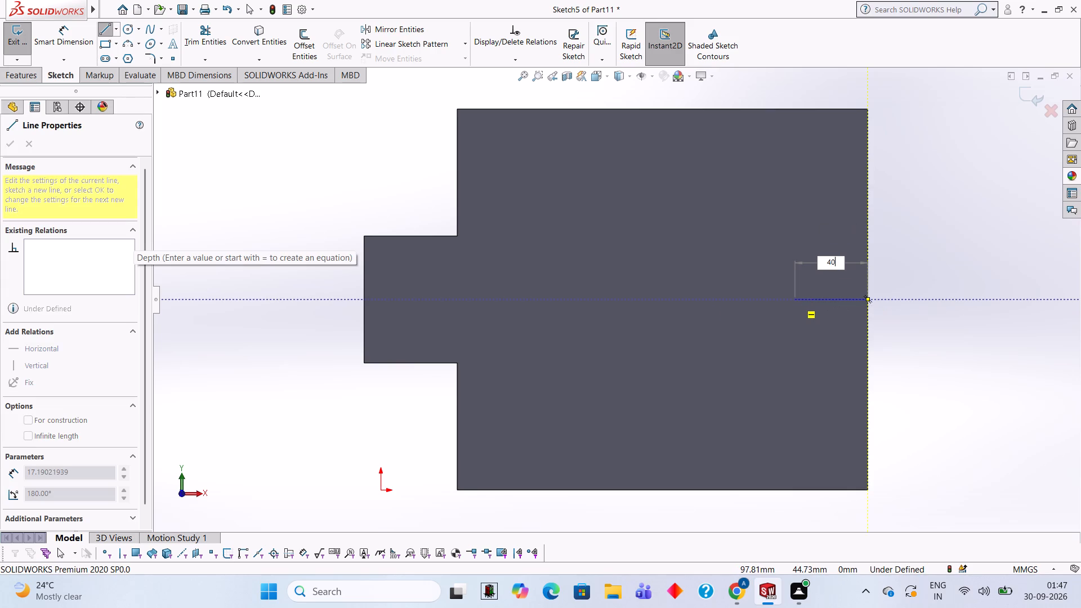
pyautogui.press('Return')
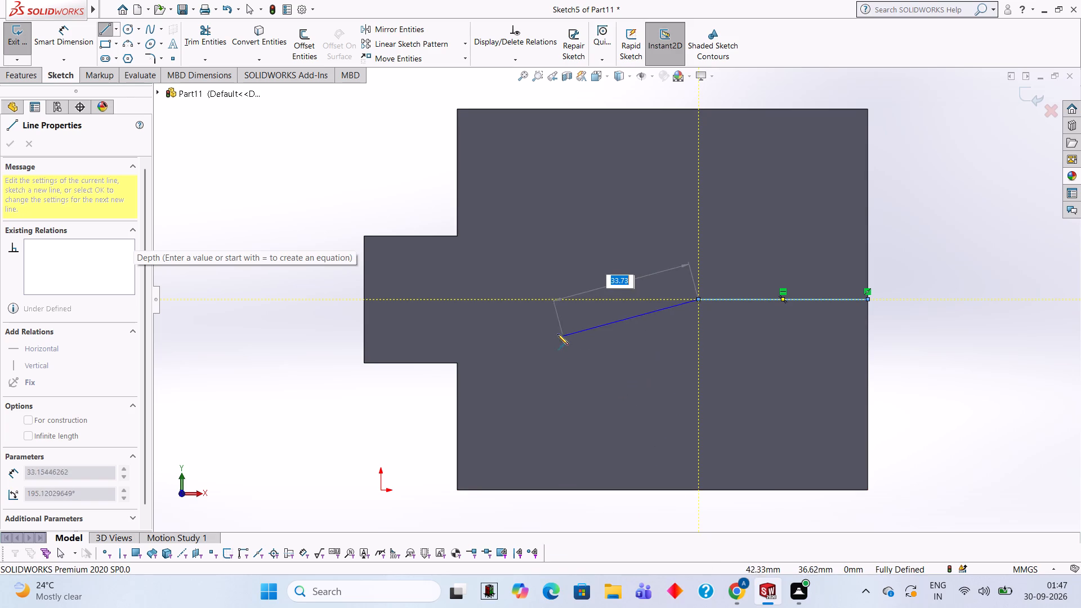
pyautogui.press('Escape')
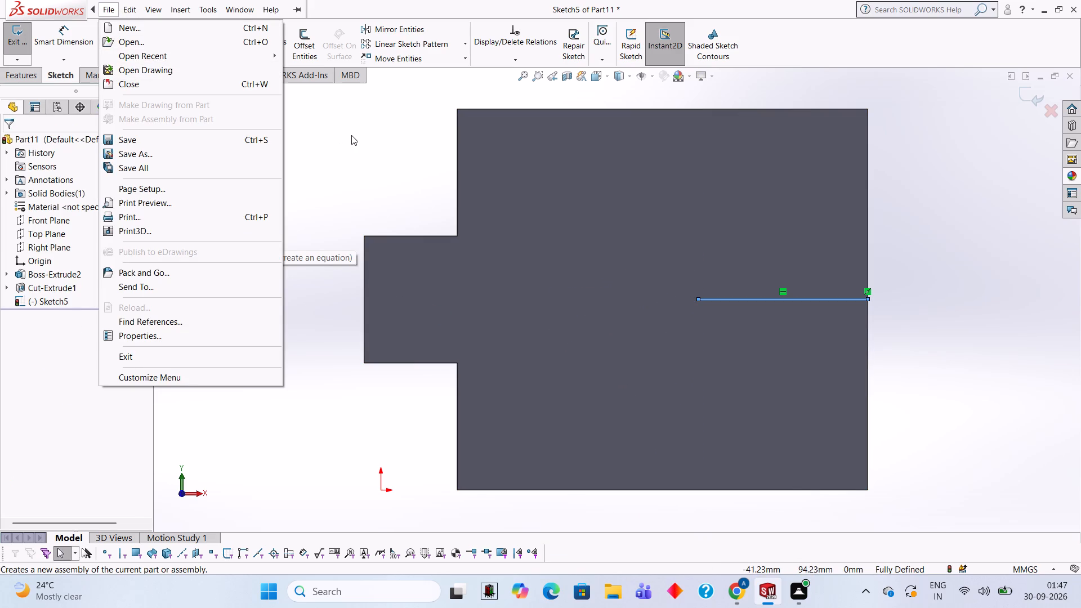
pyautogui.press('Escape')
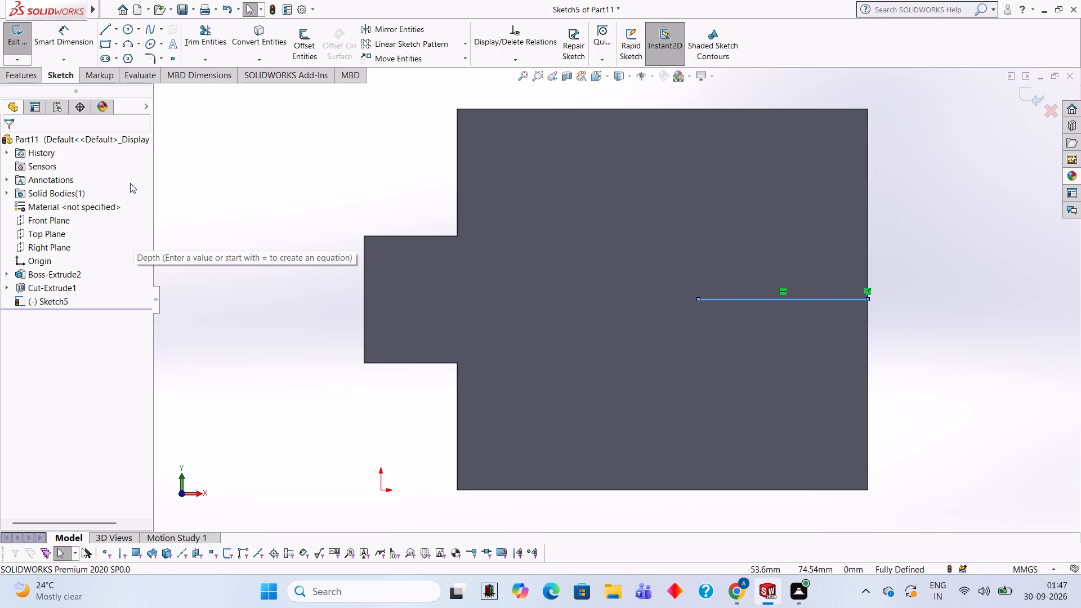
# Sketch a 115 mm horizontal line from the 40 mm line's midpoint leftward past the block's narrow end.
pyautogui.click(109, 27)
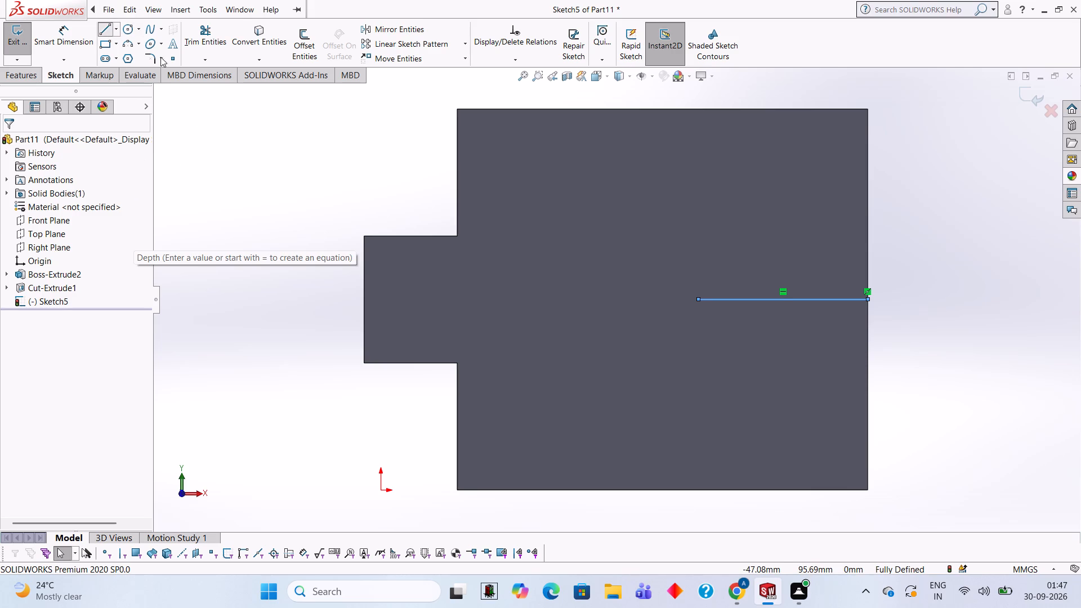
pyautogui.click(781, 299)
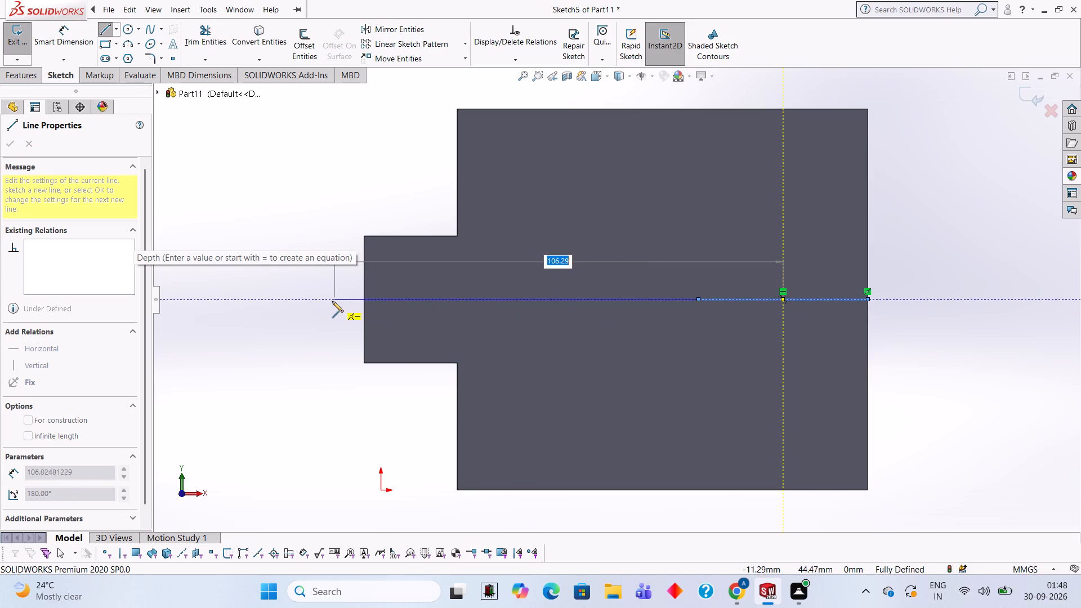
pyautogui.write('115')
pyautogui.press('Return')
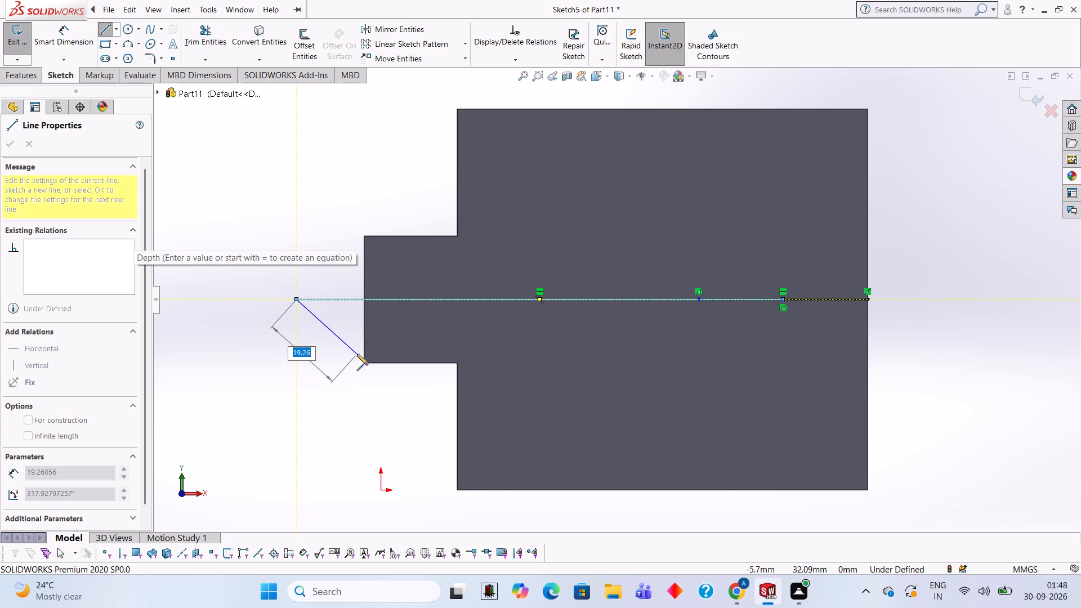
pyautogui.press('Escape')
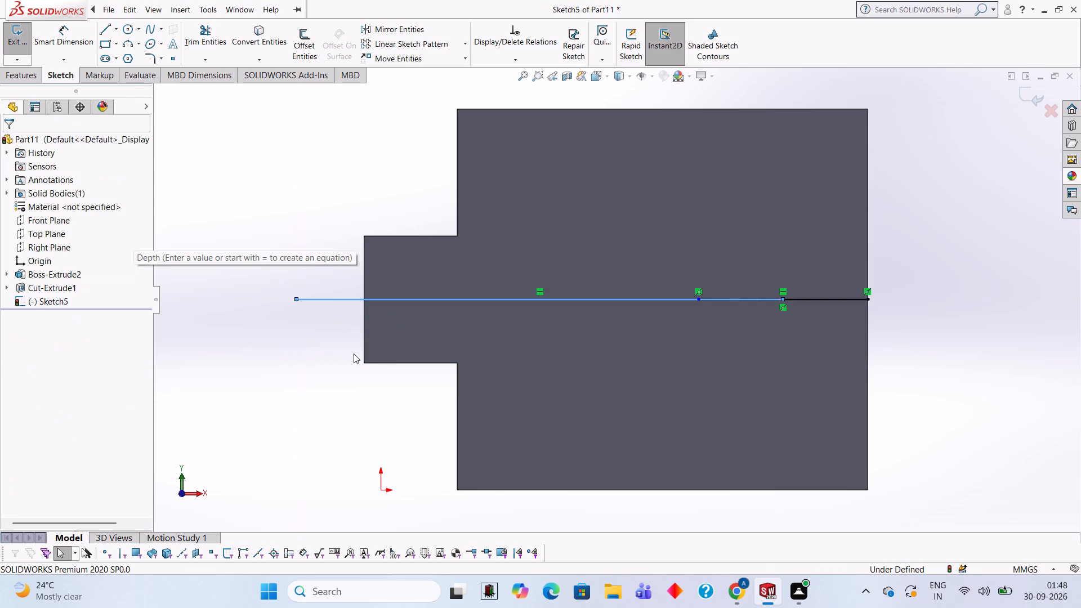
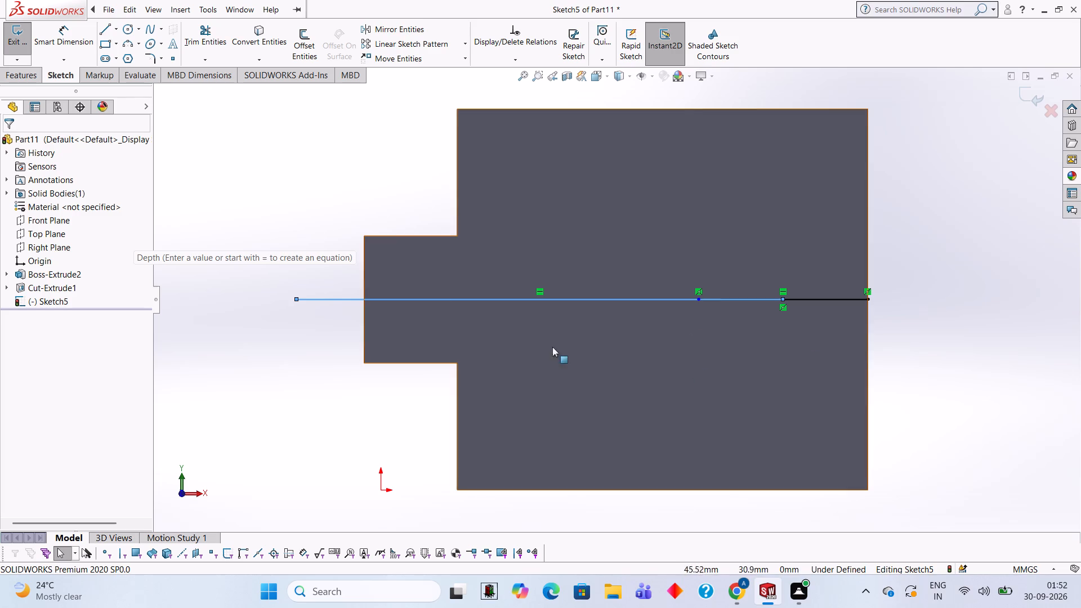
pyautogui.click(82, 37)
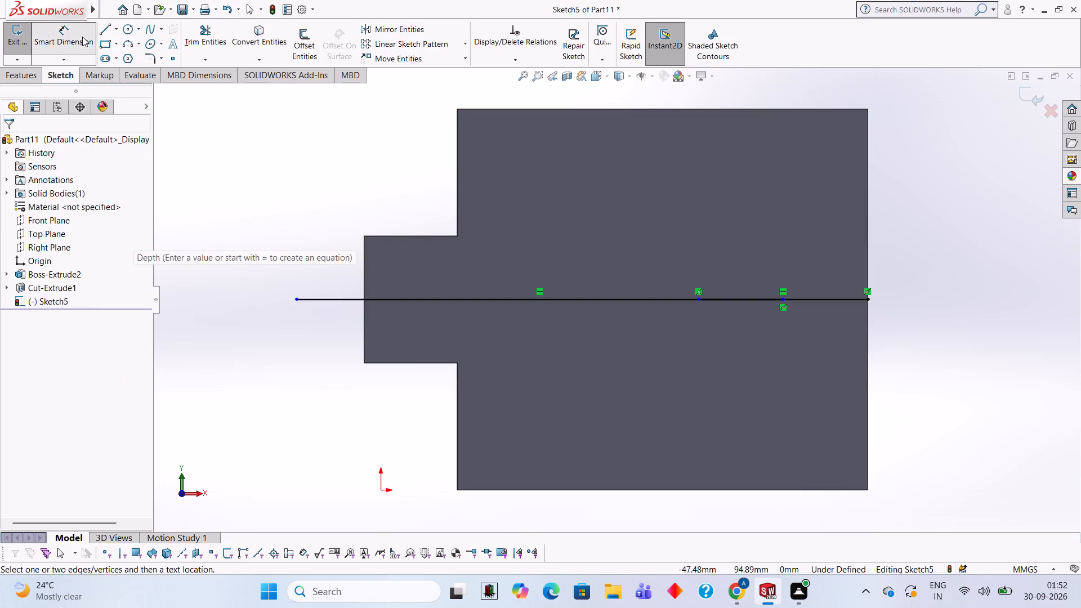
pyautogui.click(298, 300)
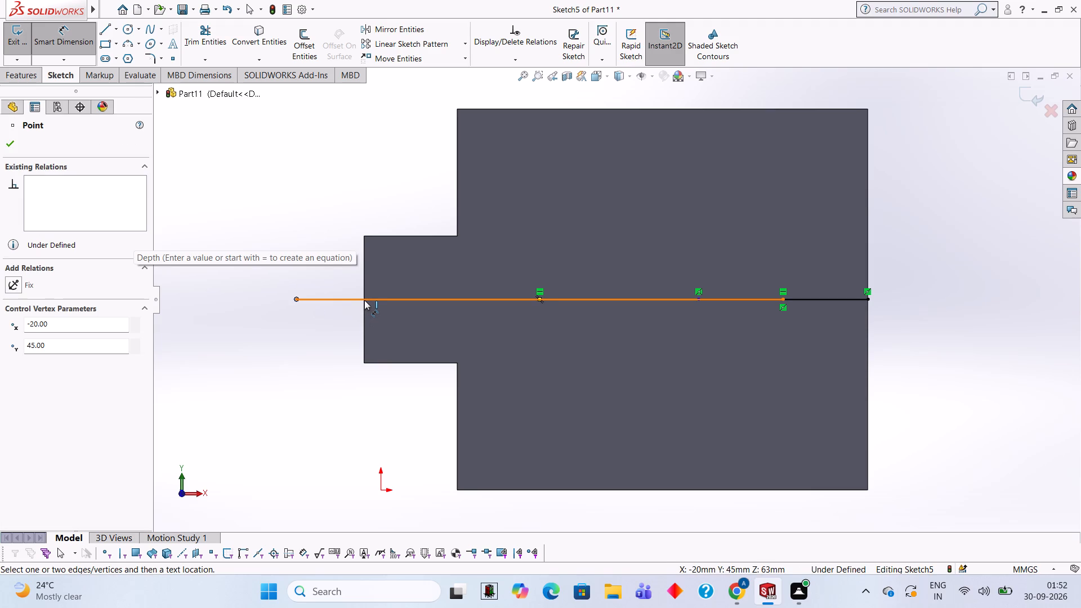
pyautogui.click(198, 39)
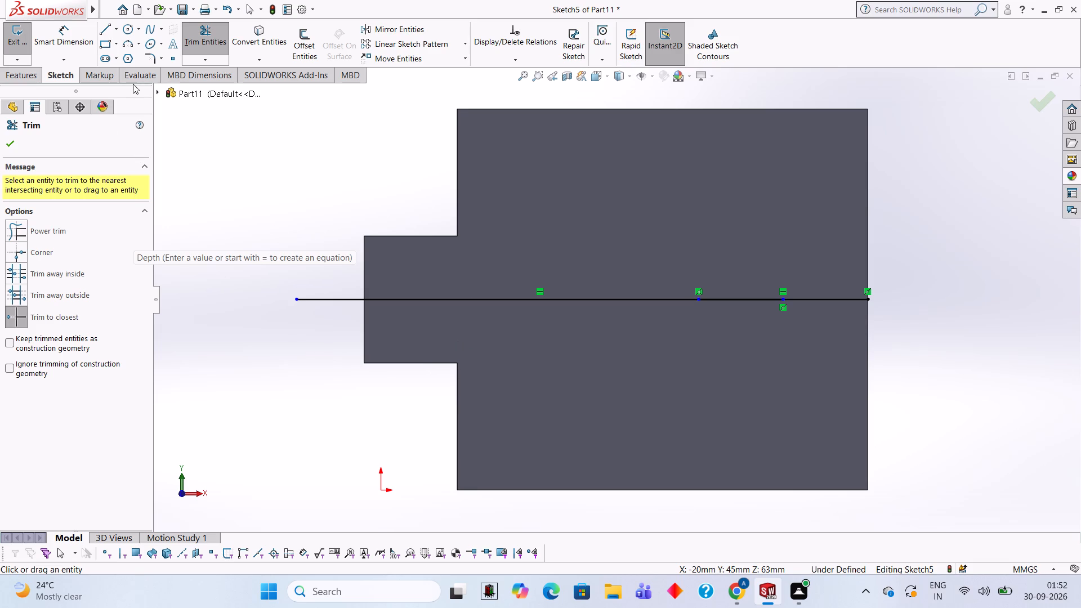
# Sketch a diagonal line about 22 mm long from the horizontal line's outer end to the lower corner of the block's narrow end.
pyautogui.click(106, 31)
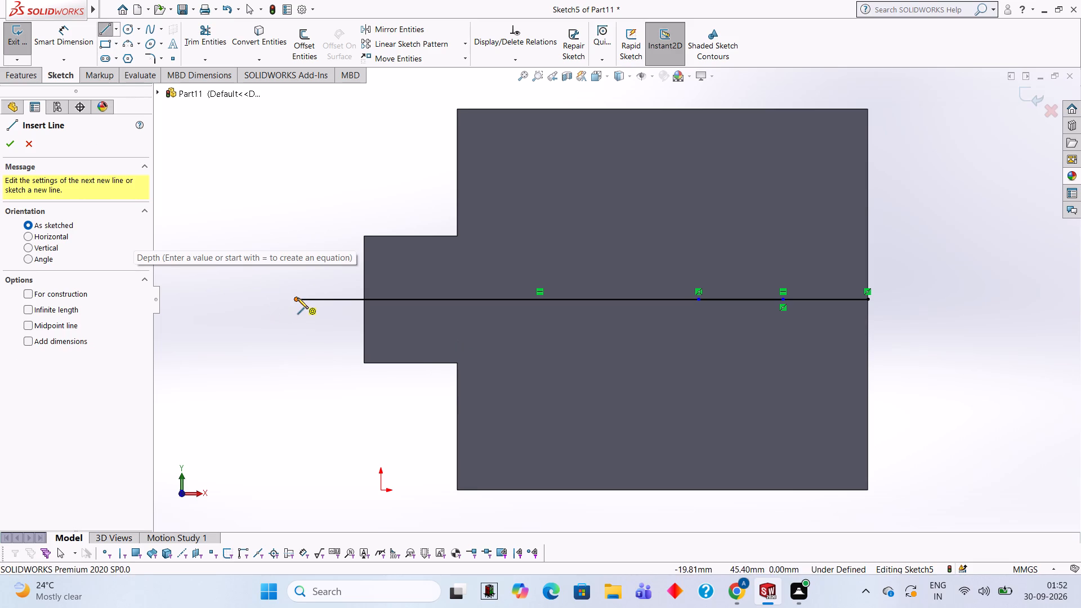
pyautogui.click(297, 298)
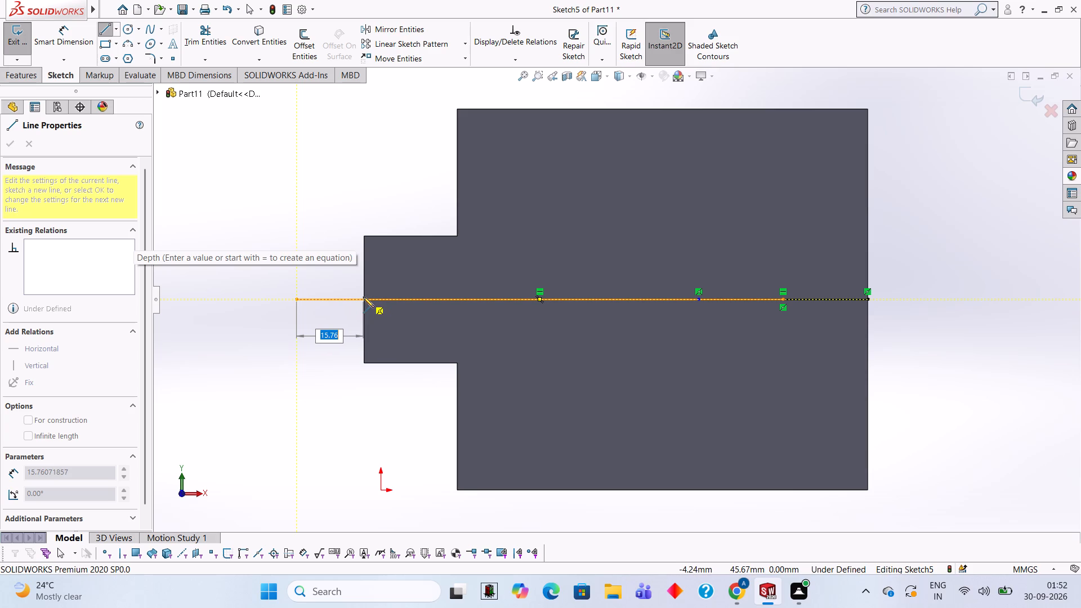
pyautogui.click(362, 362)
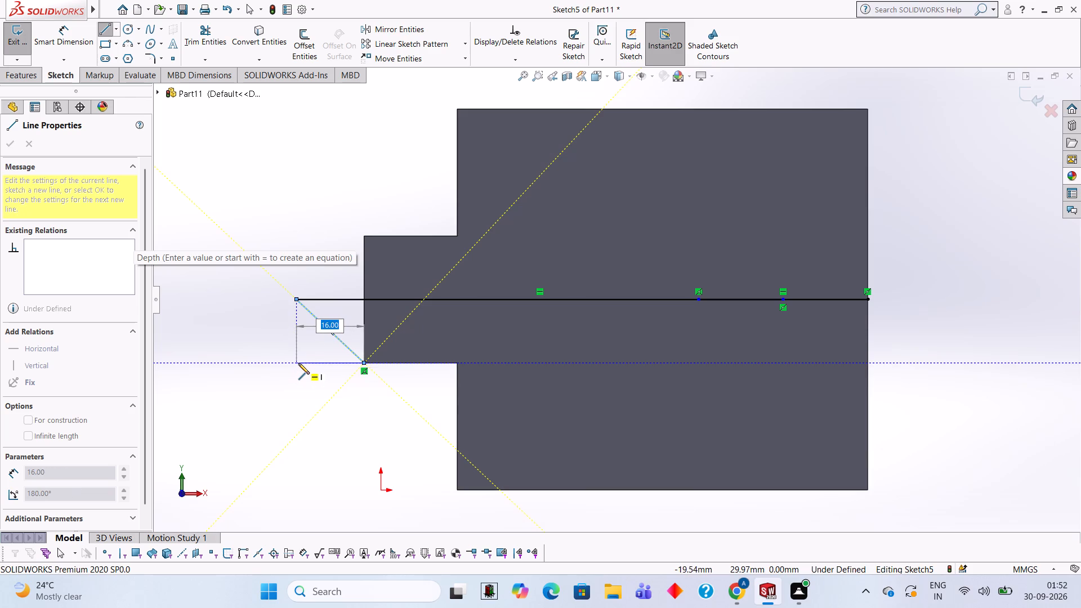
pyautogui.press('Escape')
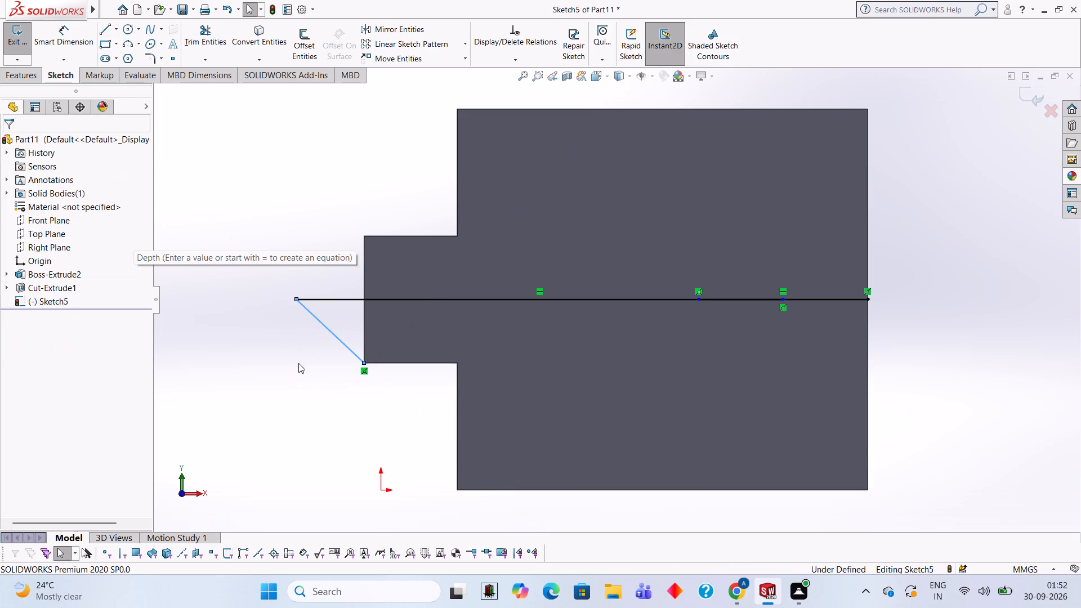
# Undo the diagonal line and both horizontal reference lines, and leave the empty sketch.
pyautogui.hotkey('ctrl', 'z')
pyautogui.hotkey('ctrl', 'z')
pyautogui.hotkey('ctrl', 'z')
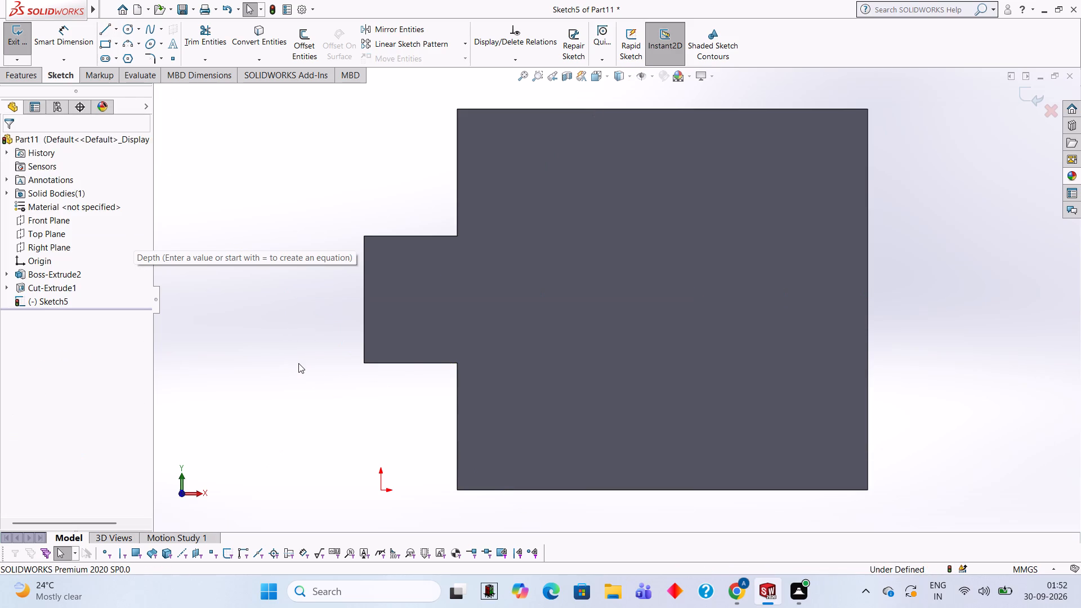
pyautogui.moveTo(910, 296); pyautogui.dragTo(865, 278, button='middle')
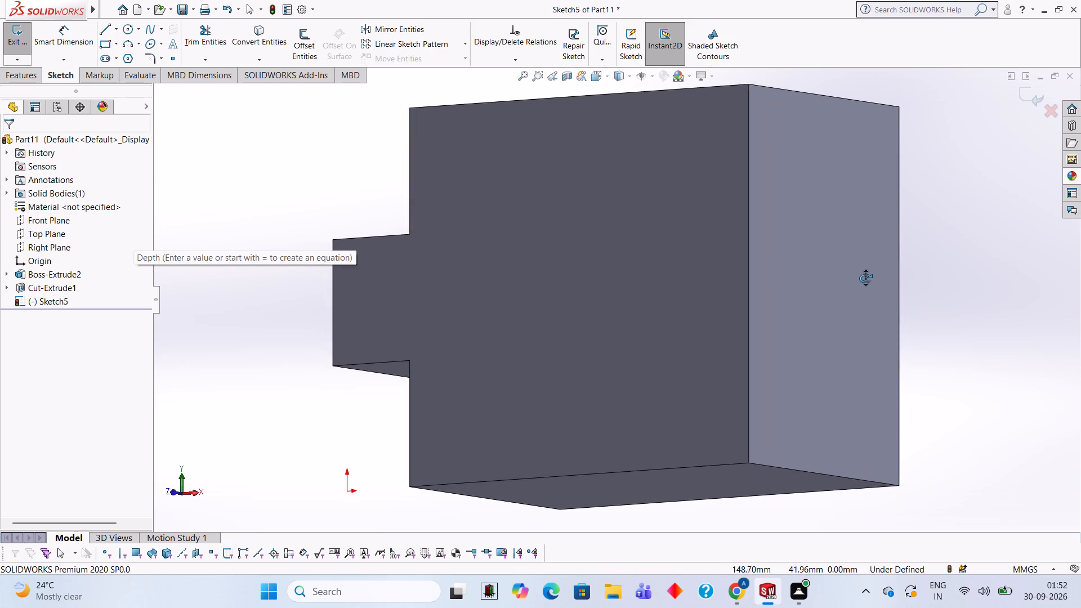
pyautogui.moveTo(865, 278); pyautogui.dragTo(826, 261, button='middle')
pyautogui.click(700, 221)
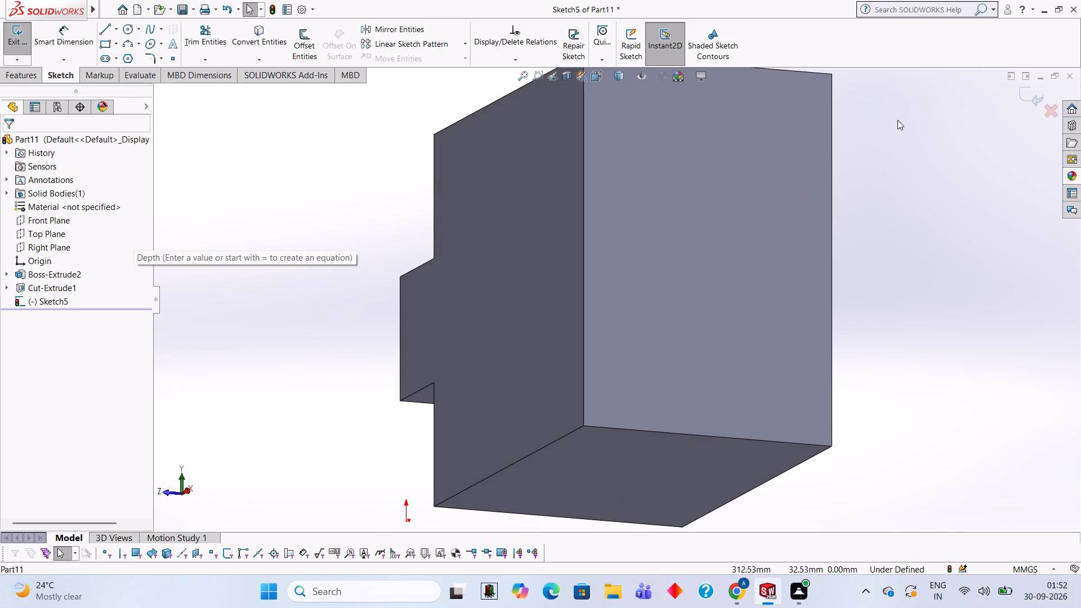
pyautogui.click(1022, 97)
# Sketch a closed rectangle on the block's flat end face opposite the narrow end, tracing the face's four edges.
pyautogui.click(728, 227)
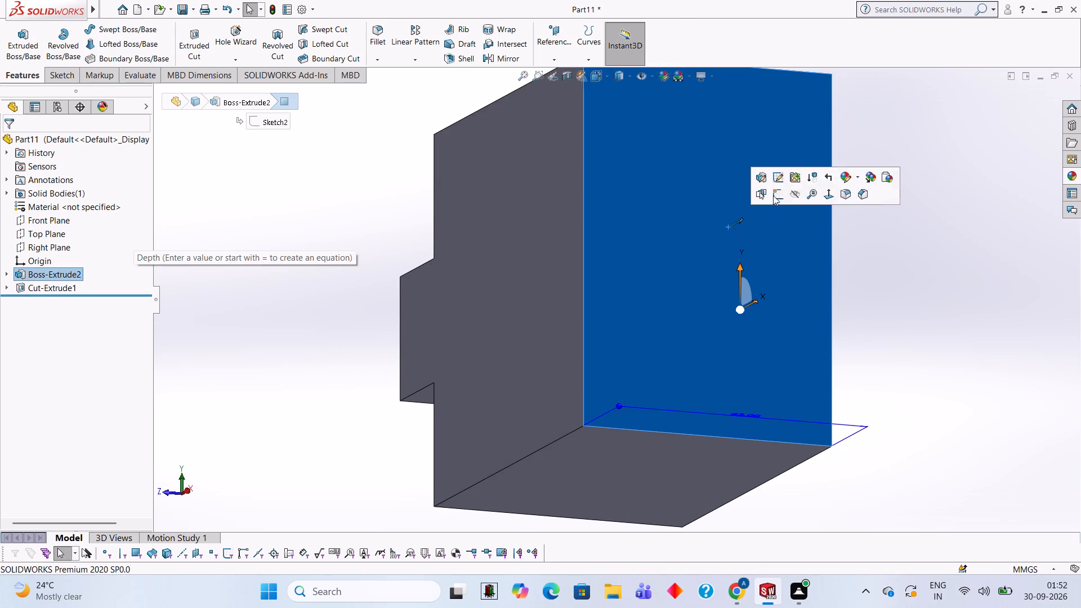
pyautogui.click(781, 188)
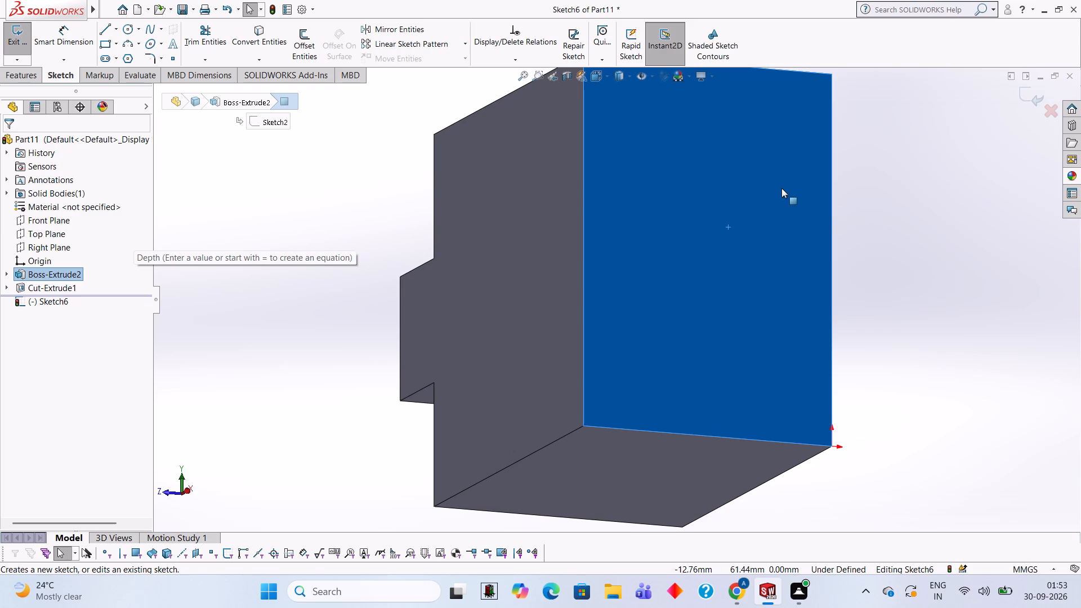
pyautogui.hotkey('ctrl', '8')
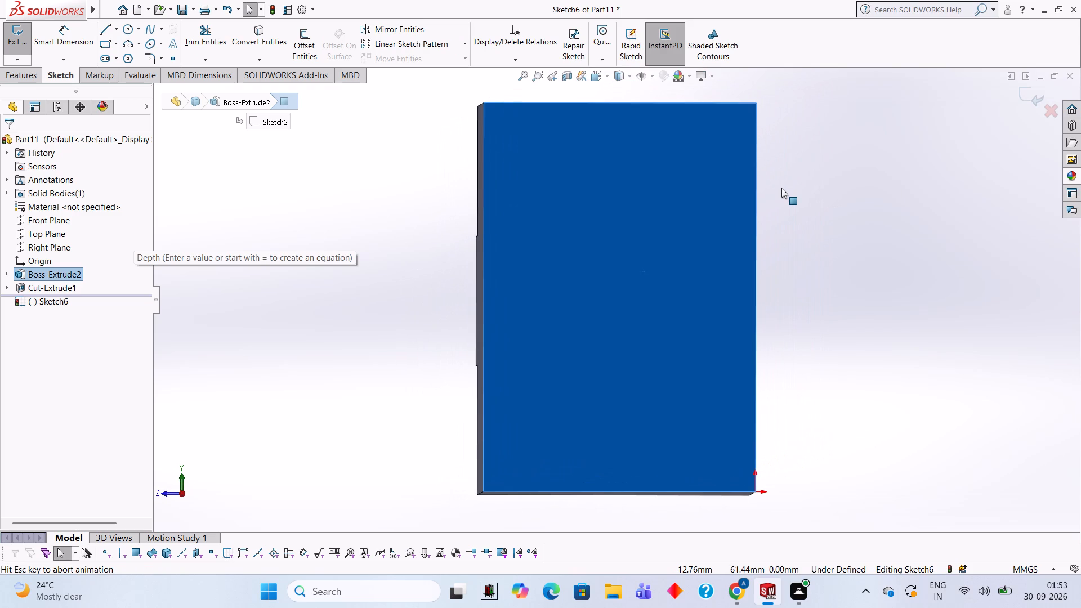
pyautogui.click(108, 29)
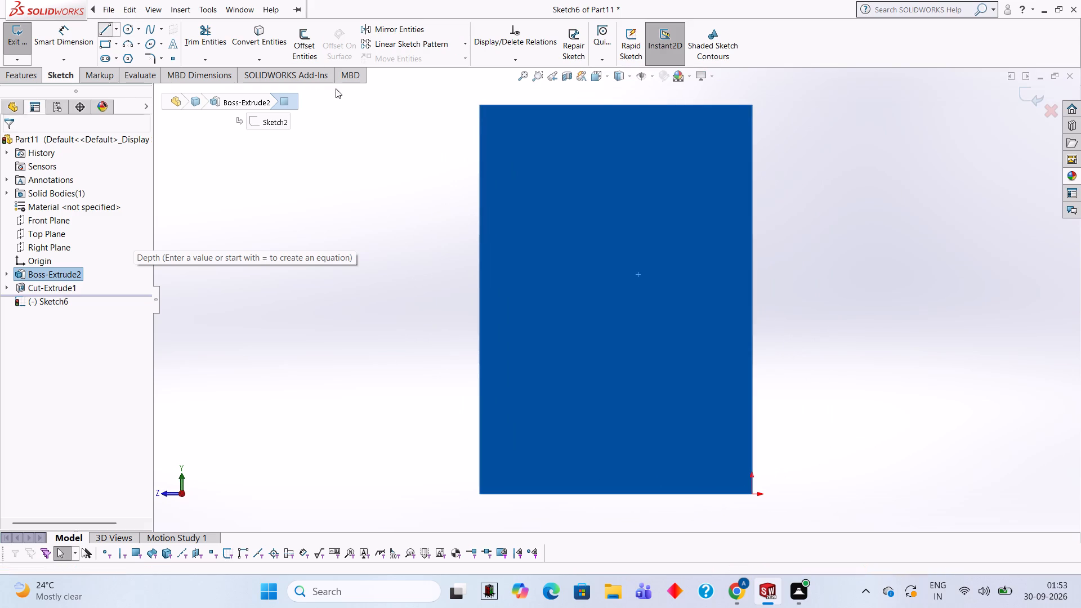
pyautogui.click(479, 102)
pyautogui.click(751, 102)
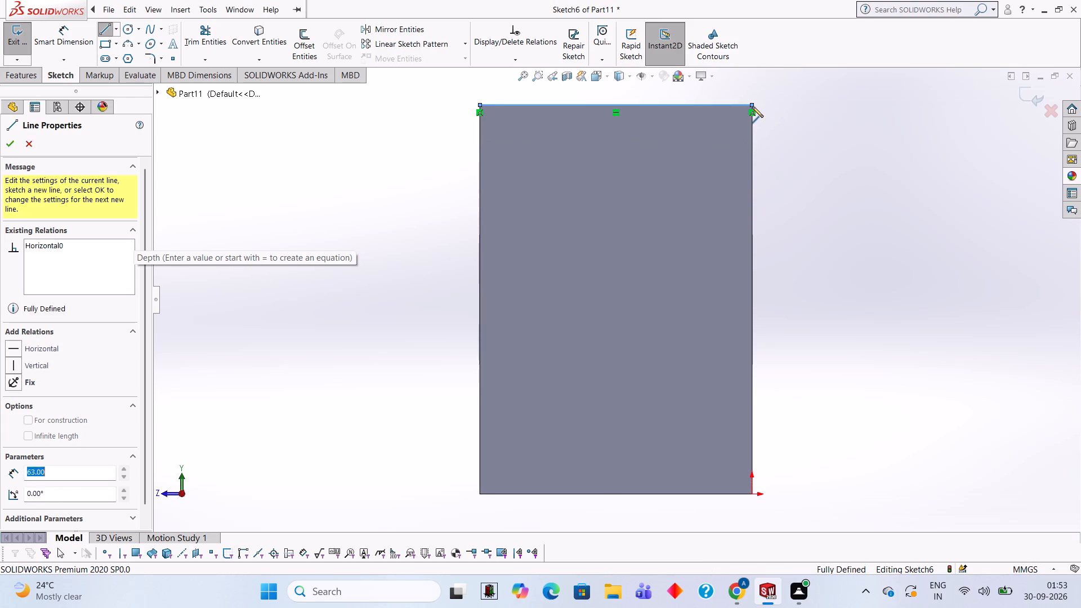
pyautogui.click(751, 493)
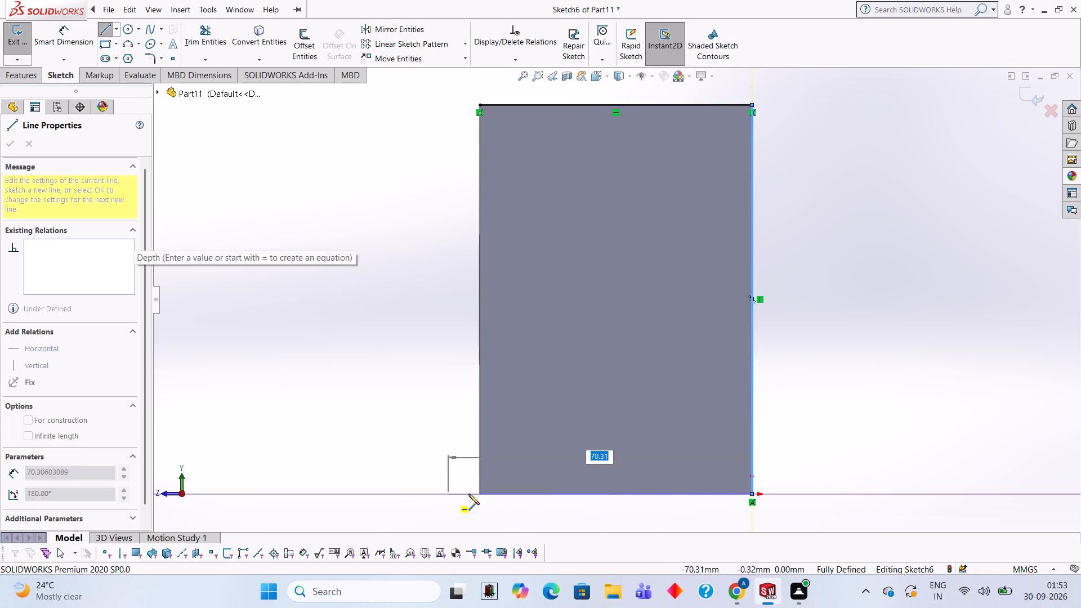
pyautogui.click(480, 495)
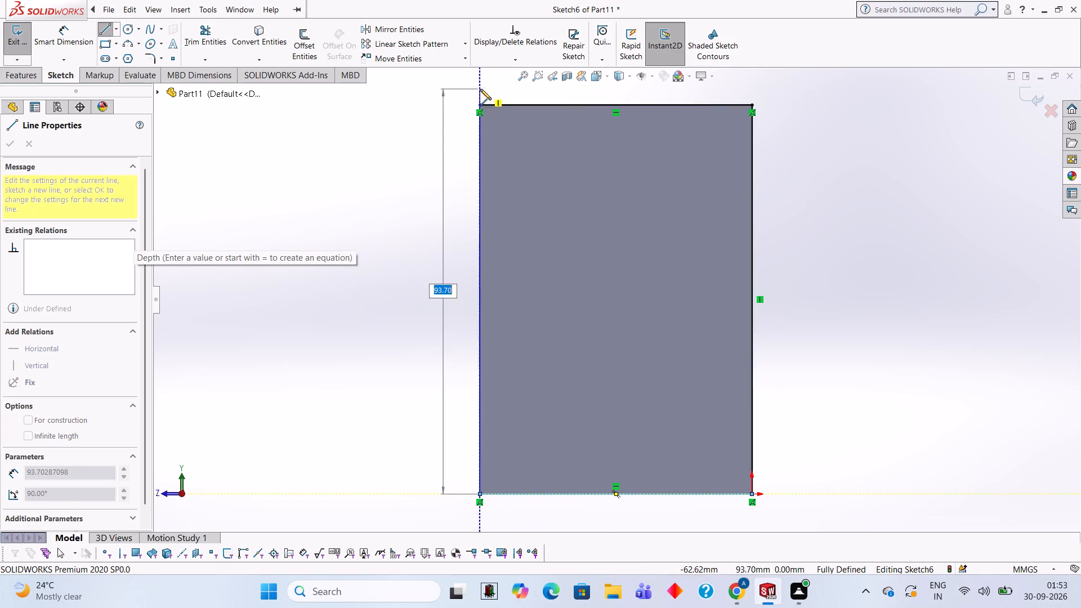
pyautogui.click(477, 104)
# Extrude the end-face rectangle outward by a blind depth of 16 mm, merged with the block.
pyautogui.moveTo(861, 231); pyautogui.dragTo(903, 251, button='middle')
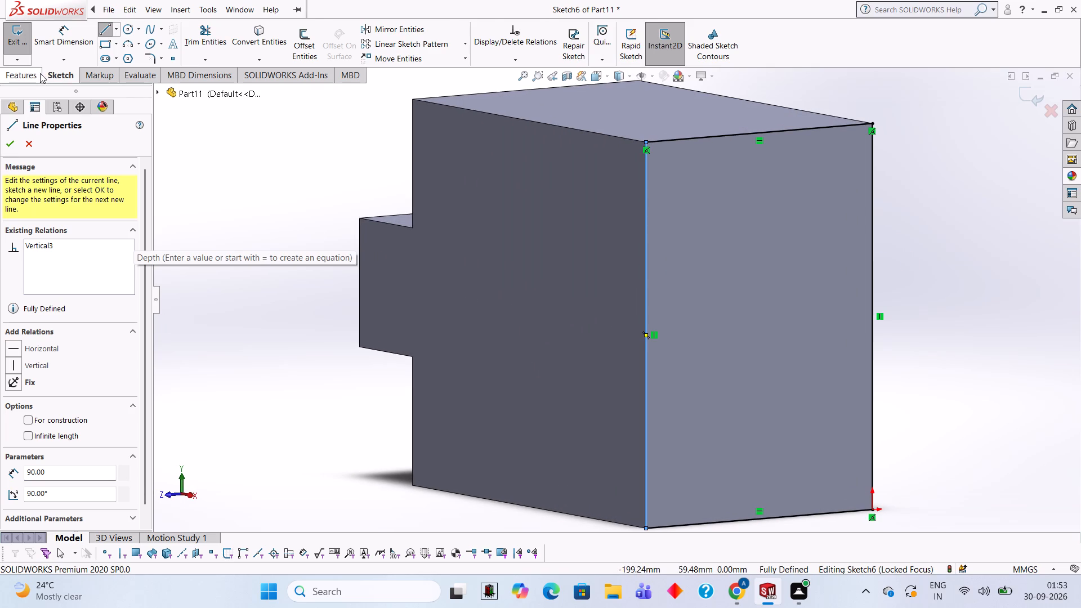
pyautogui.click(38, 73)
pyautogui.click(33, 51)
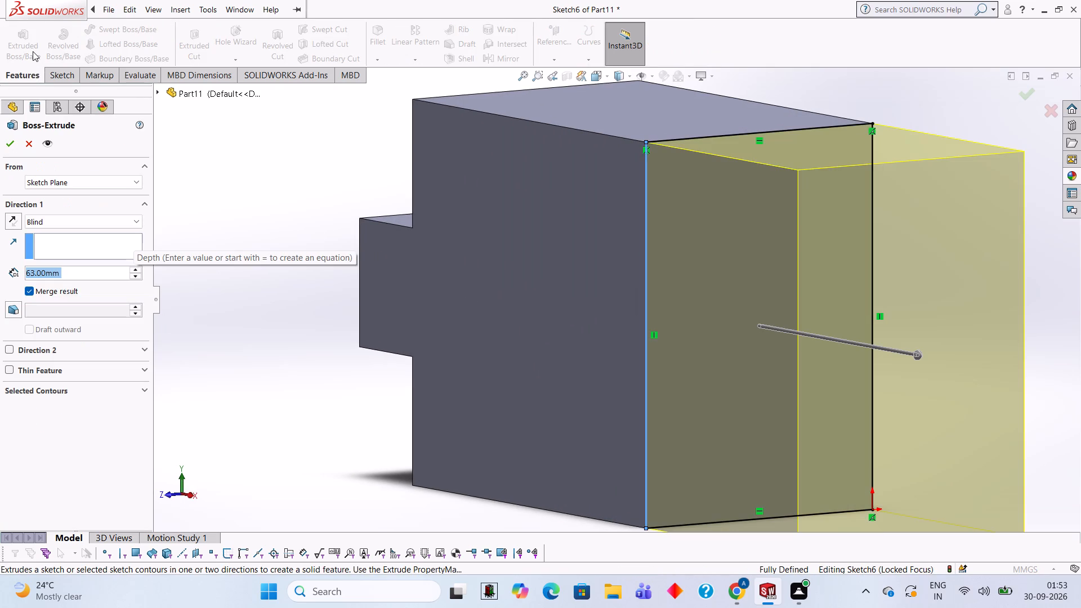
pyautogui.write('16')
pyautogui.press('Return')
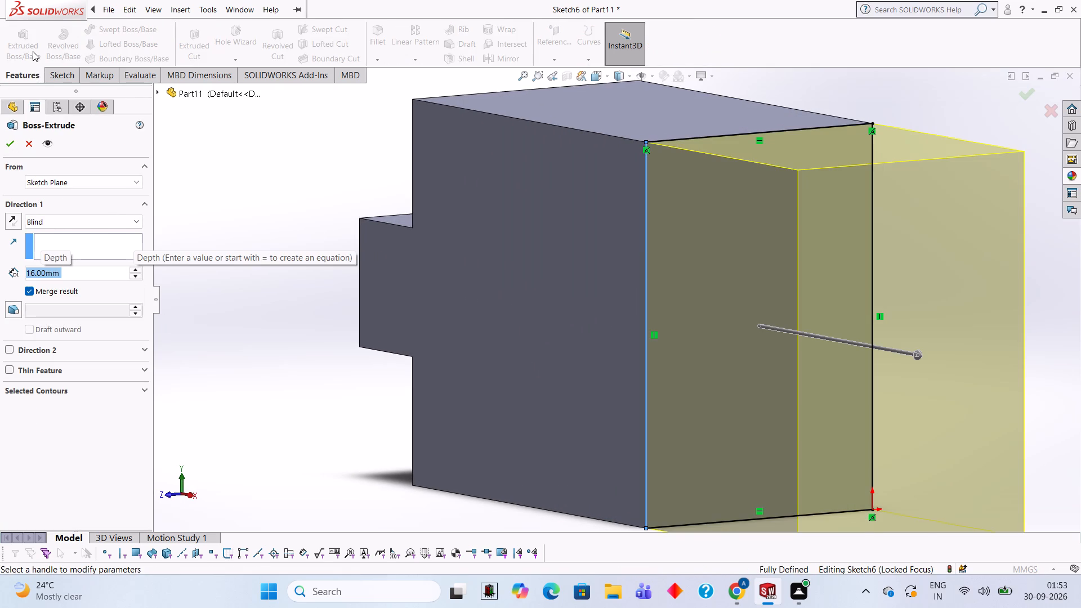
pyautogui.click(15, 145)
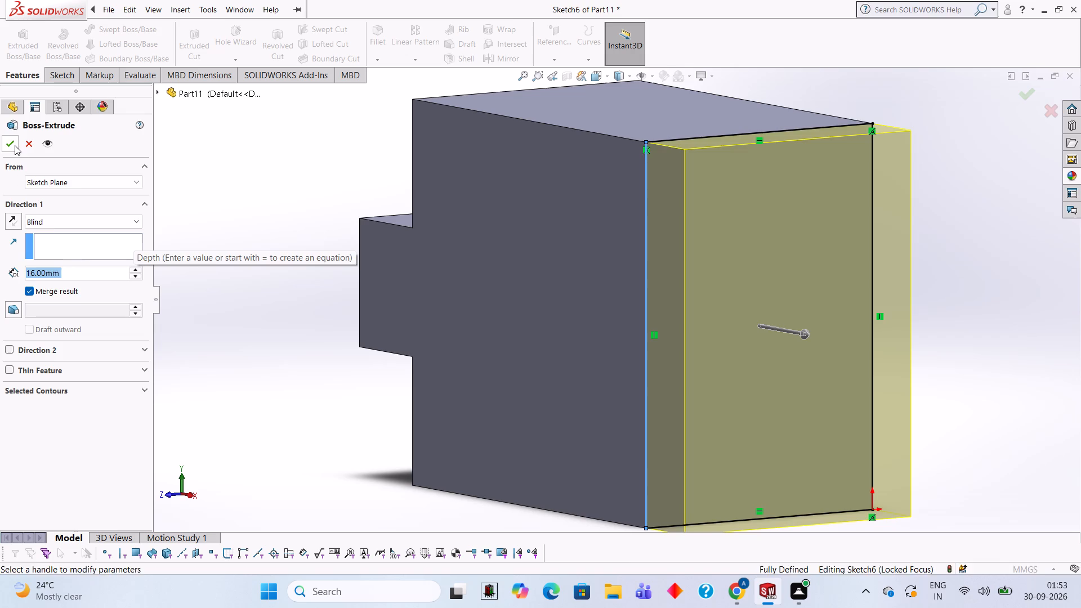
pyautogui.click(272, 178)
# Examine the lengthened block from above, the front and underneath.
pyautogui.moveTo(304, 192); pyautogui.dragTo(365, 223, button='middle')
pyautogui.scroll(2, 373, 223)
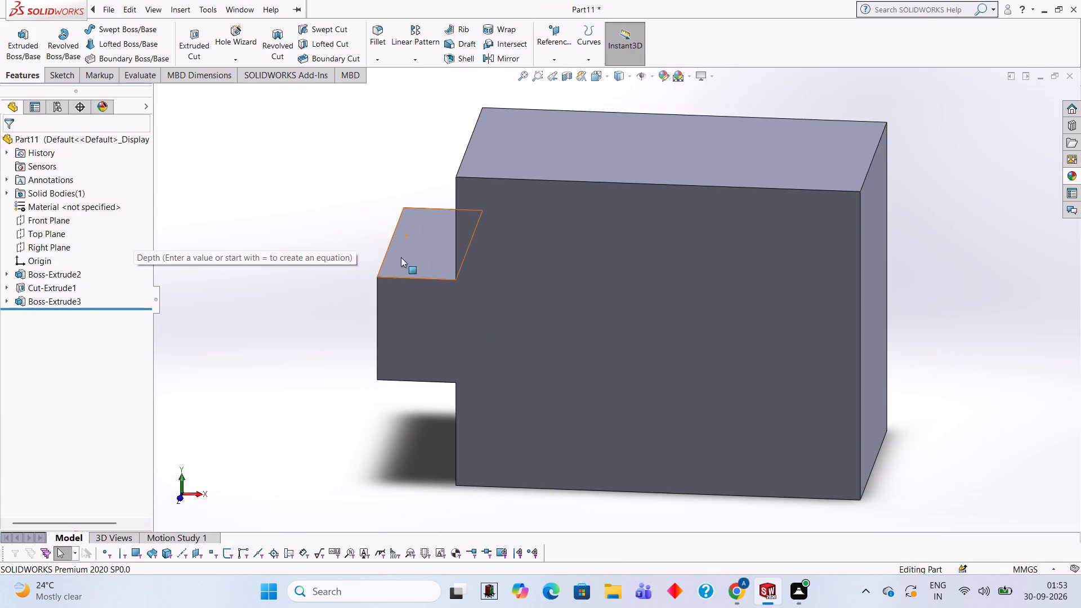
pyautogui.moveTo(522, 356); pyautogui.dragTo(531, 287, button='middle')
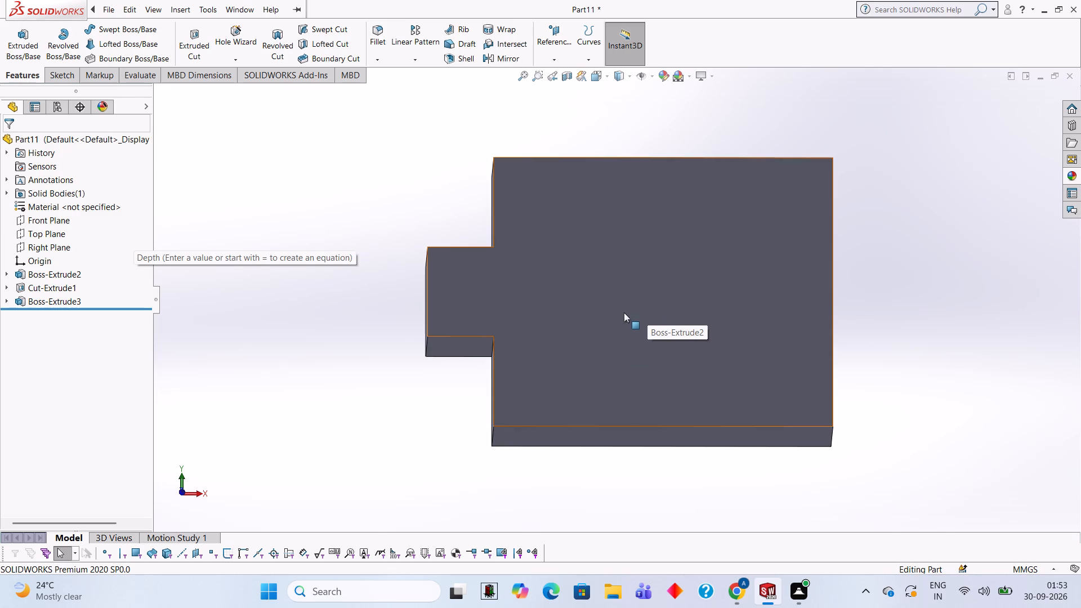
pyautogui.moveTo(738, 363); pyautogui.dragTo(731, 277, button='middle')
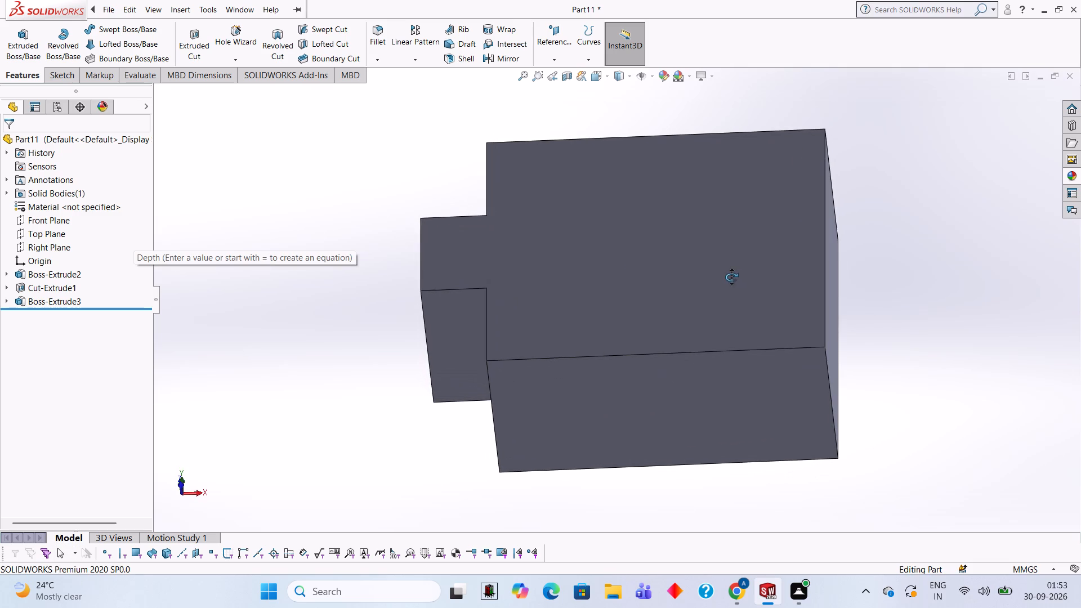
pyautogui.moveTo(731, 277); pyautogui.dragTo(728, 158, button='middle')
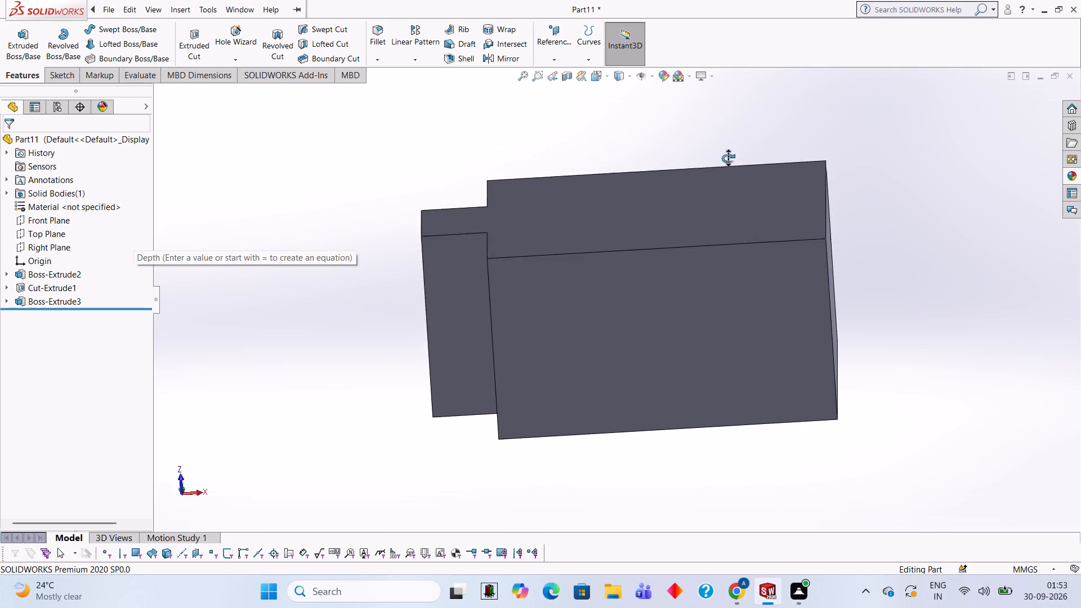
pyautogui.moveTo(728, 158); pyautogui.dragTo(741, 146, button='middle')
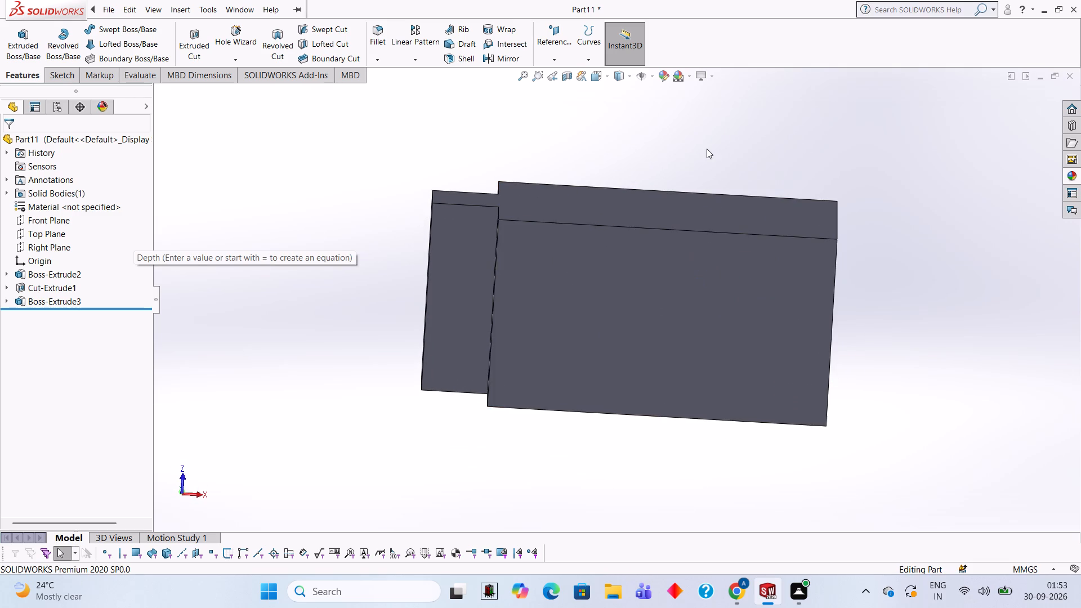
pyautogui.moveTo(707, 149); pyautogui.dragTo(677, 328, button='middle')
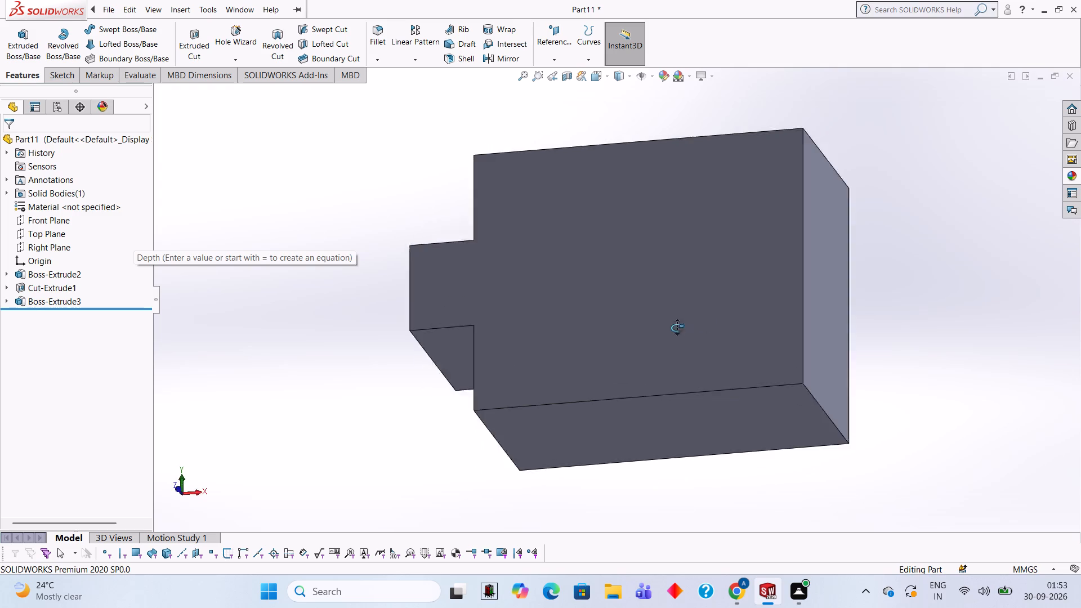
pyautogui.moveTo(677, 328); pyautogui.dragTo(702, 385, button='middle')
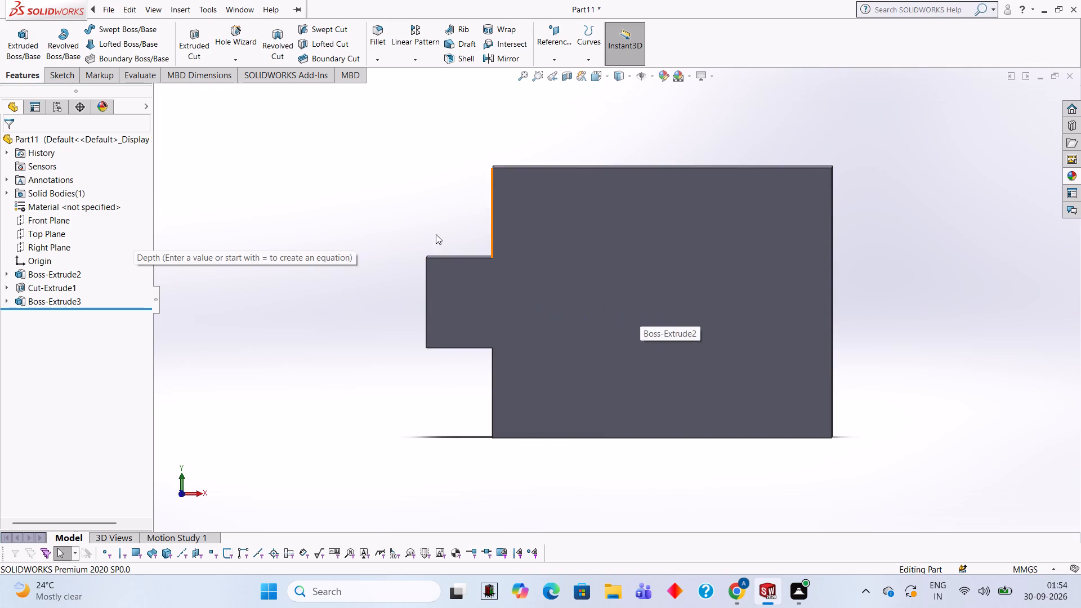
# Sketch a closed line outline on the block's large stepped front face, tracing all eight edges including the narrow end.
pyautogui.click(725, 236)
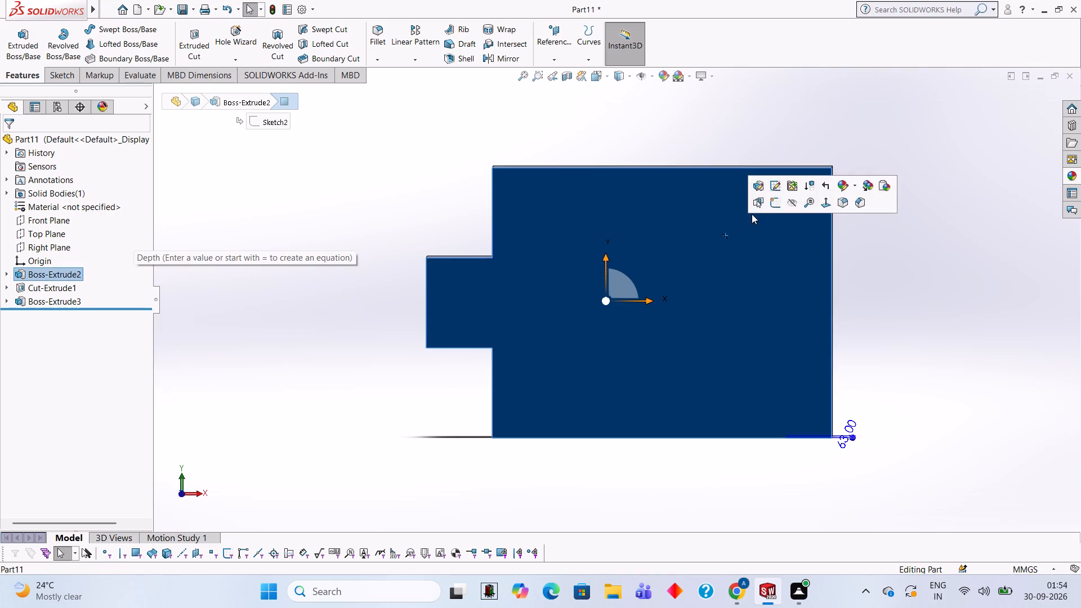
pyautogui.click(773, 204)
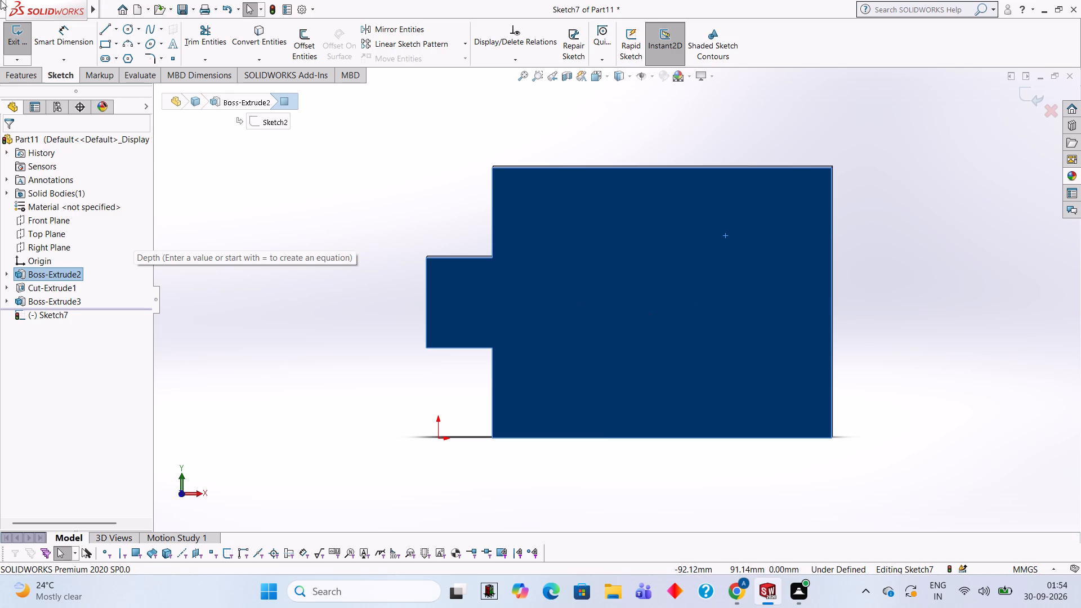
pyautogui.click(99, 33)
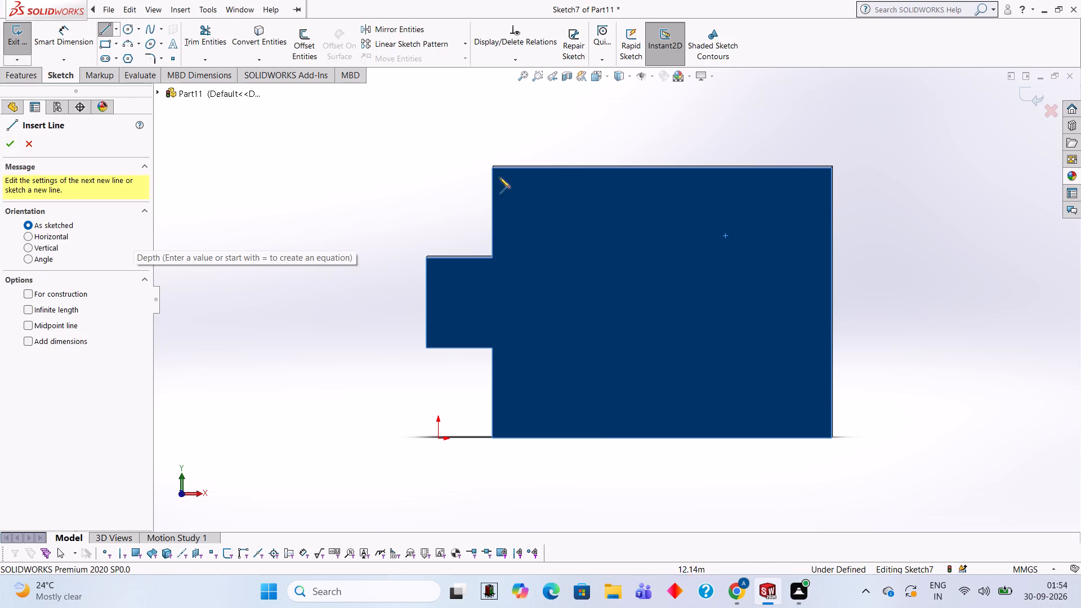
pyautogui.click(490, 167)
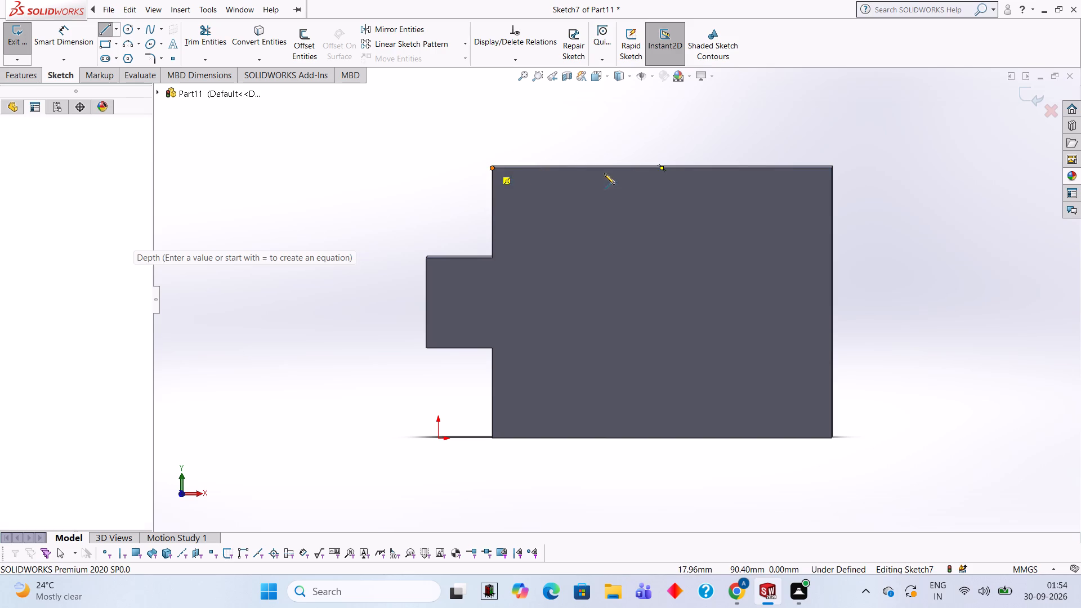
pyautogui.click(830, 167)
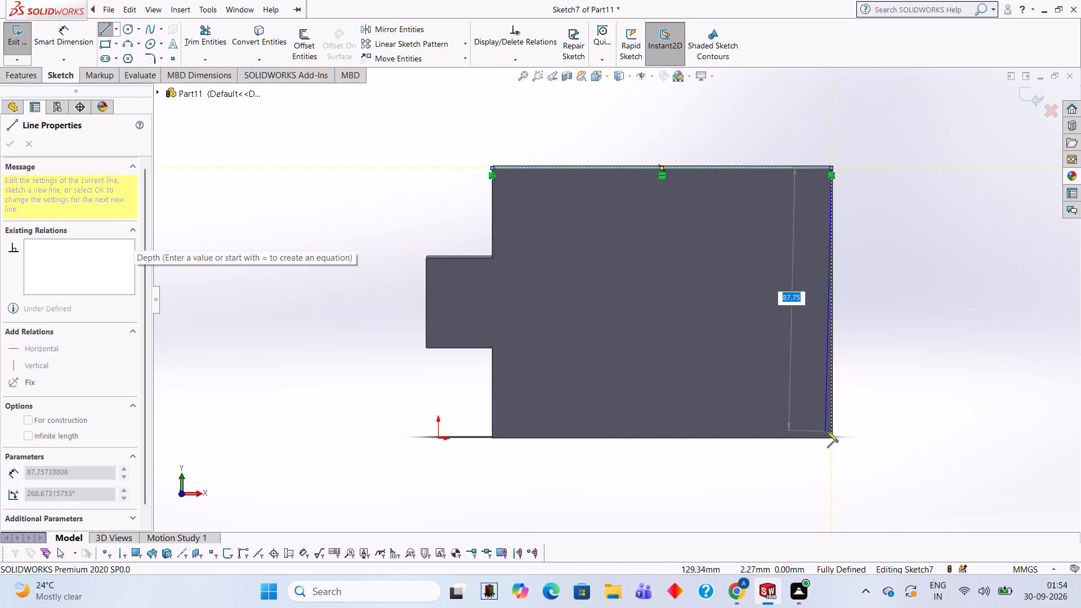
pyautogui.click(831, 437)
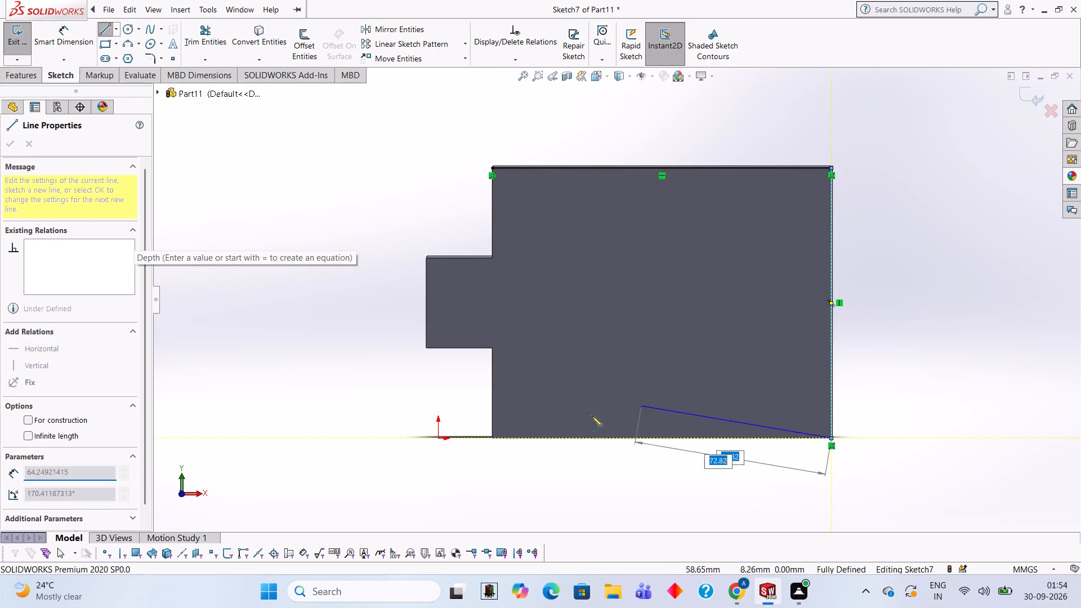
pyautogui.click(490, 437)
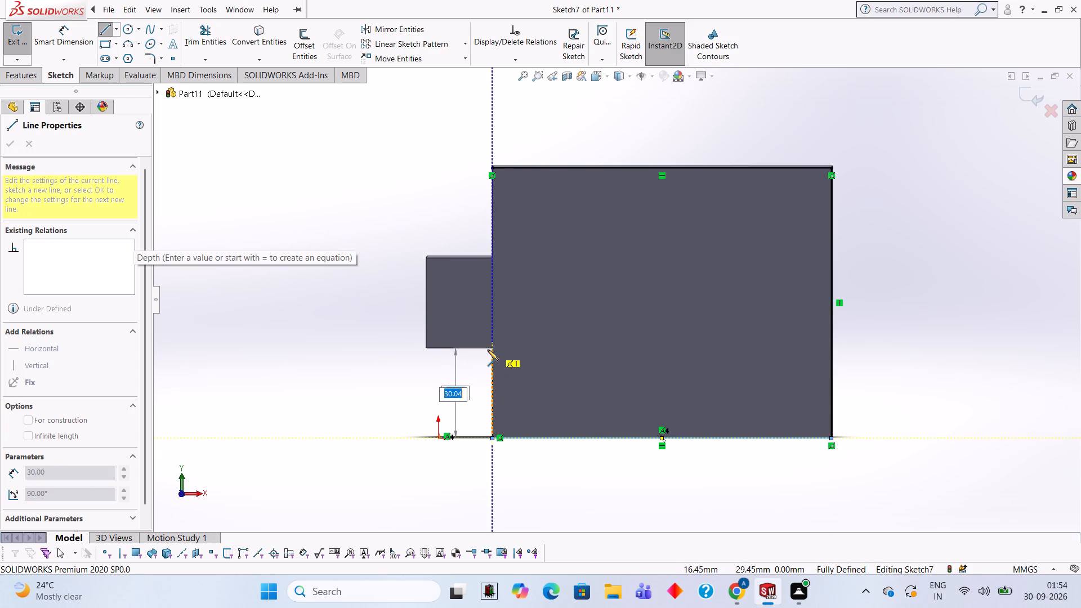
pyautogui.click(491, 348)
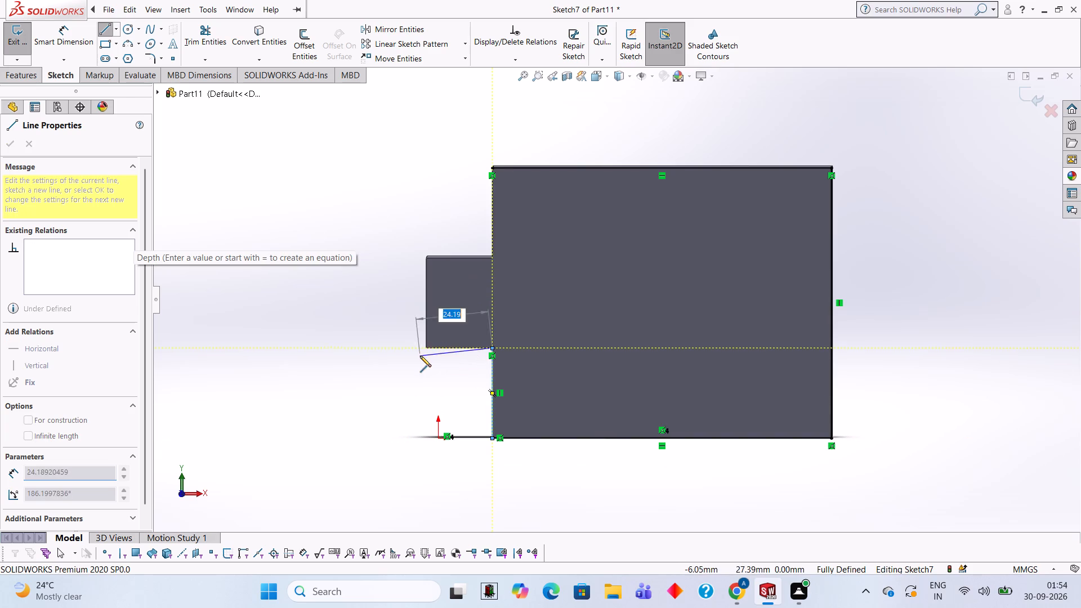
pyautogui.click(427, 346)
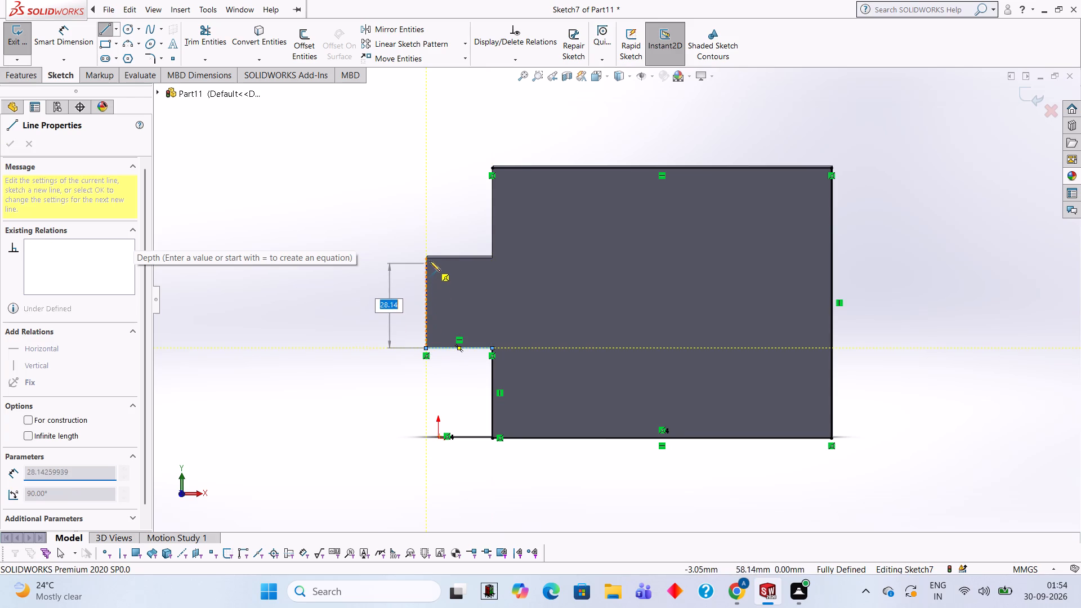
pyautogui.click(426, 255)
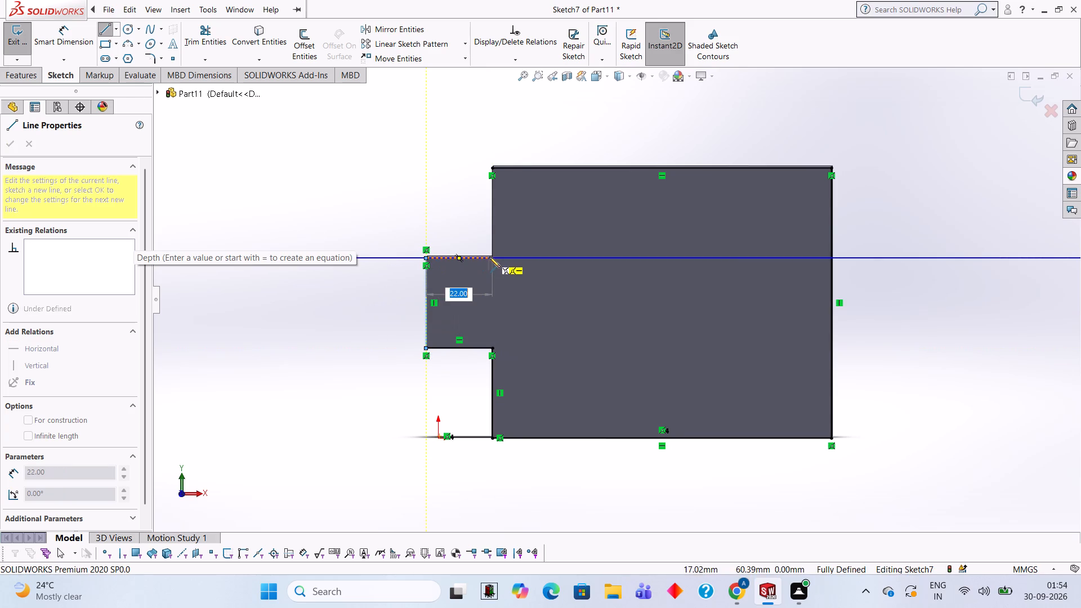
pyautogui.click(492, 257)
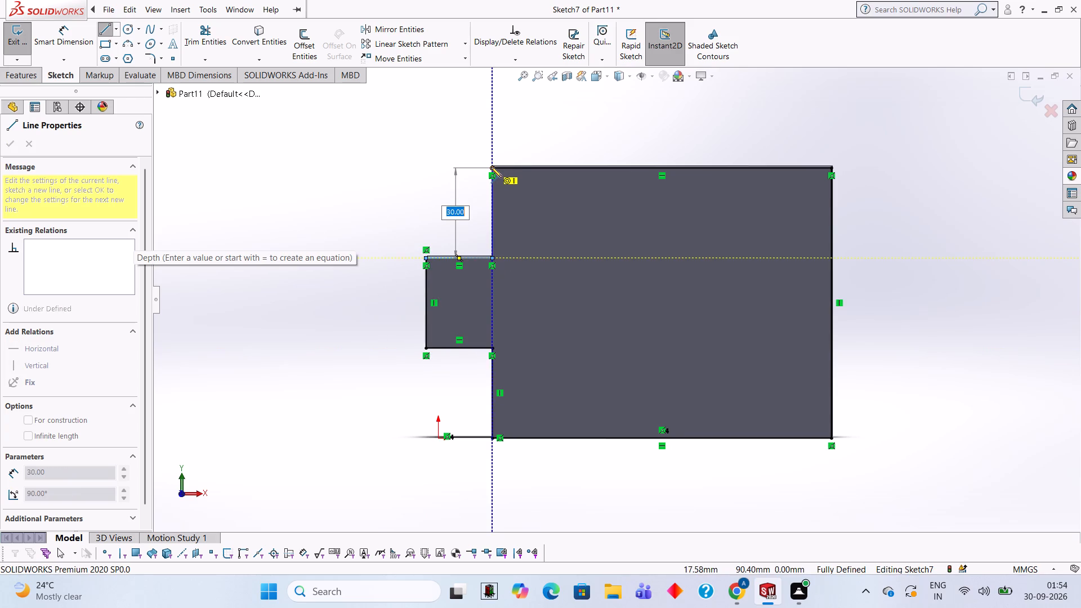
pyautogui.click(491, 167)
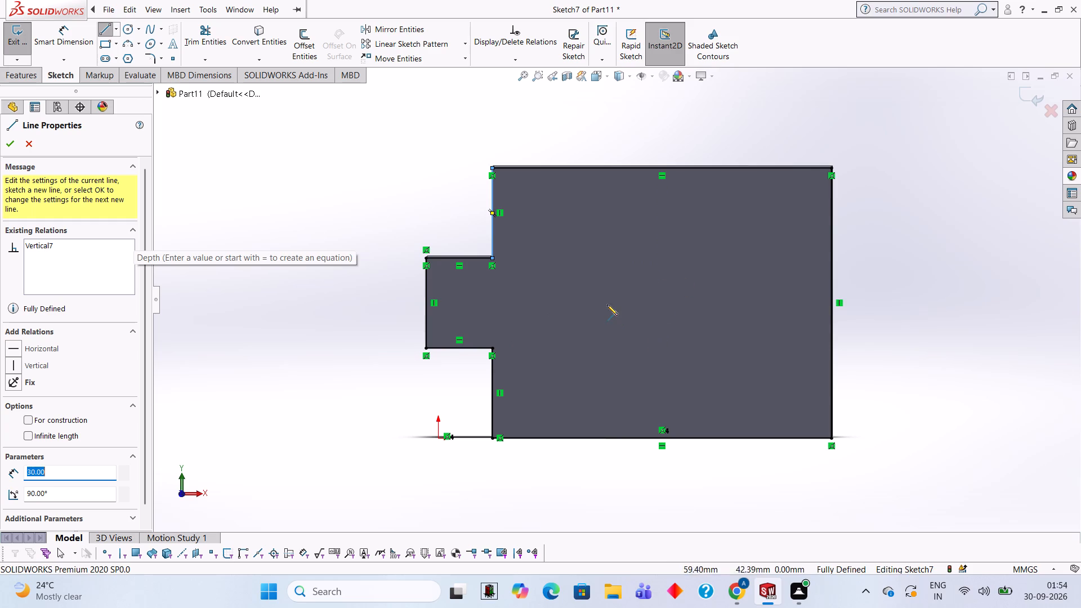
pyautogui.click(320, 125)
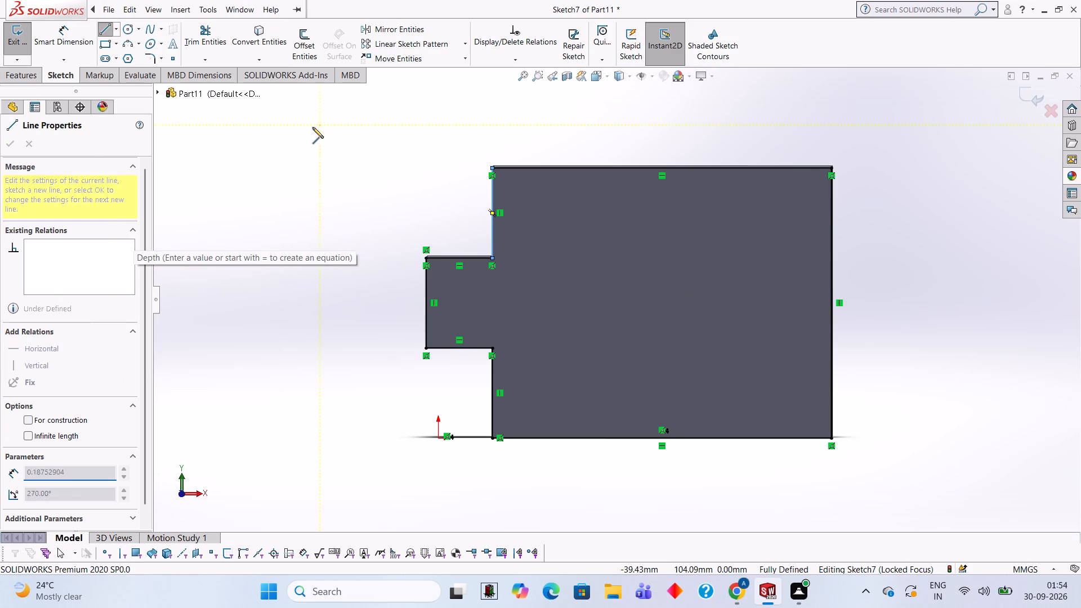
pyautogui.press('Escape')
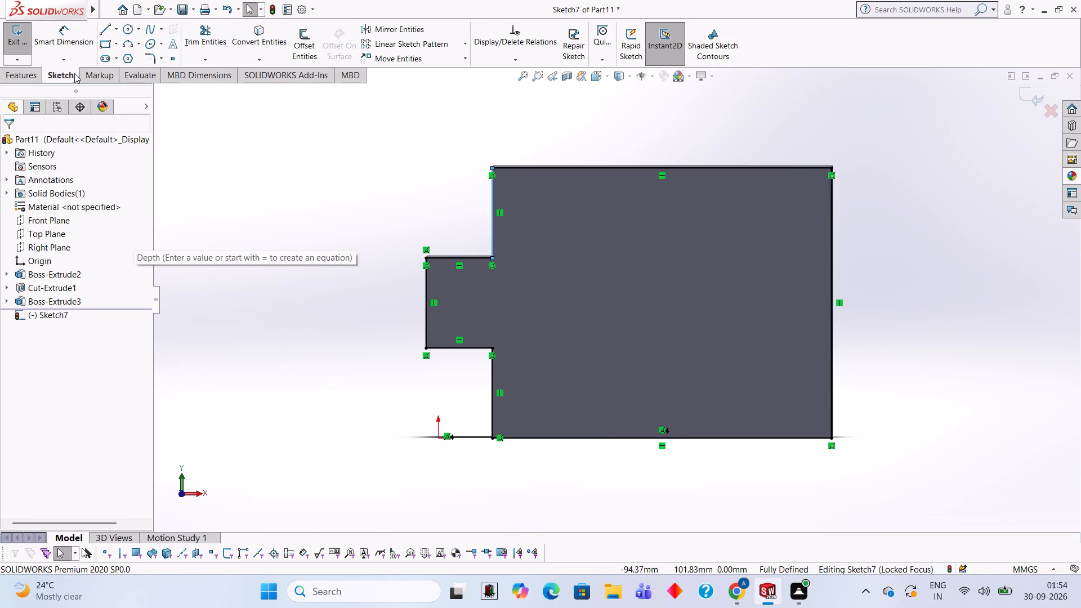
# Add a 40 mm line along the outline's upper edge from the wide end's corner, a vertical line across the face, and a line back to the lower corner.
pyautogui.click(101, 33)
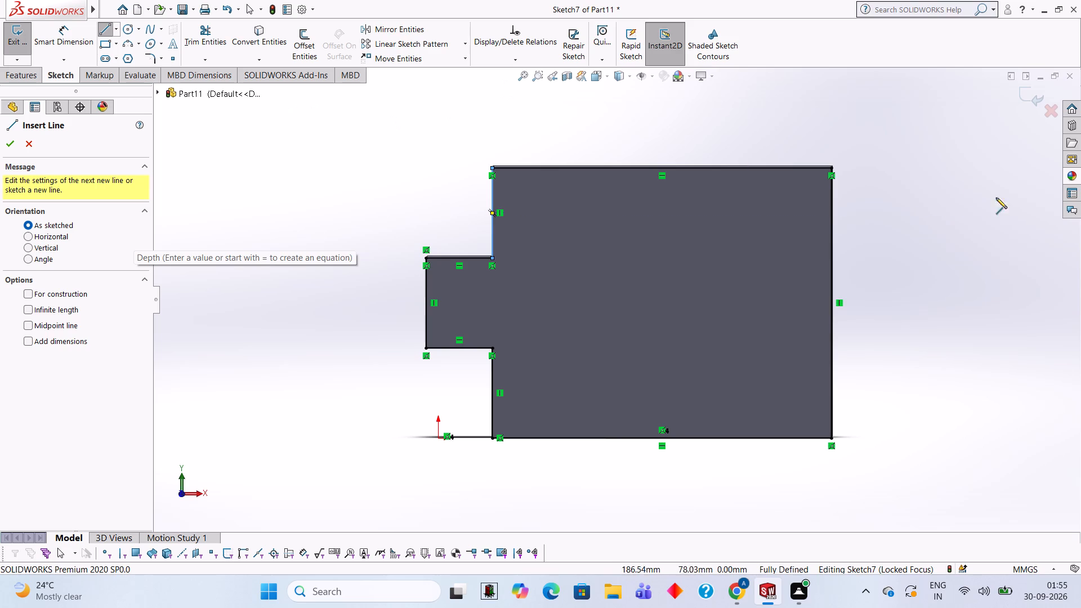
pyautogui.click(831, 167)
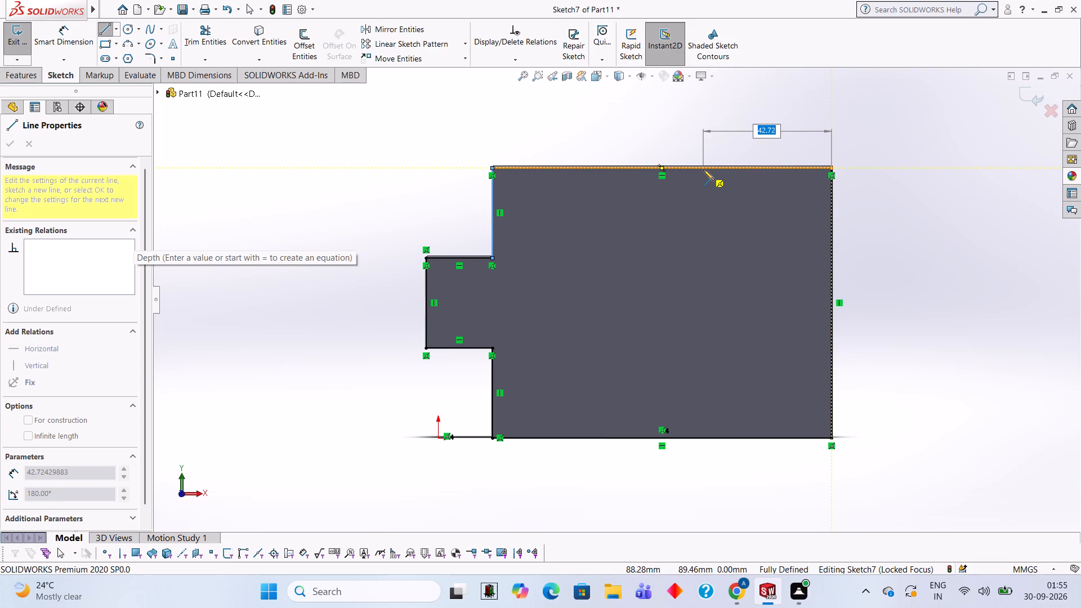
pyautogui.write('40')
pyautogui.press('Return')
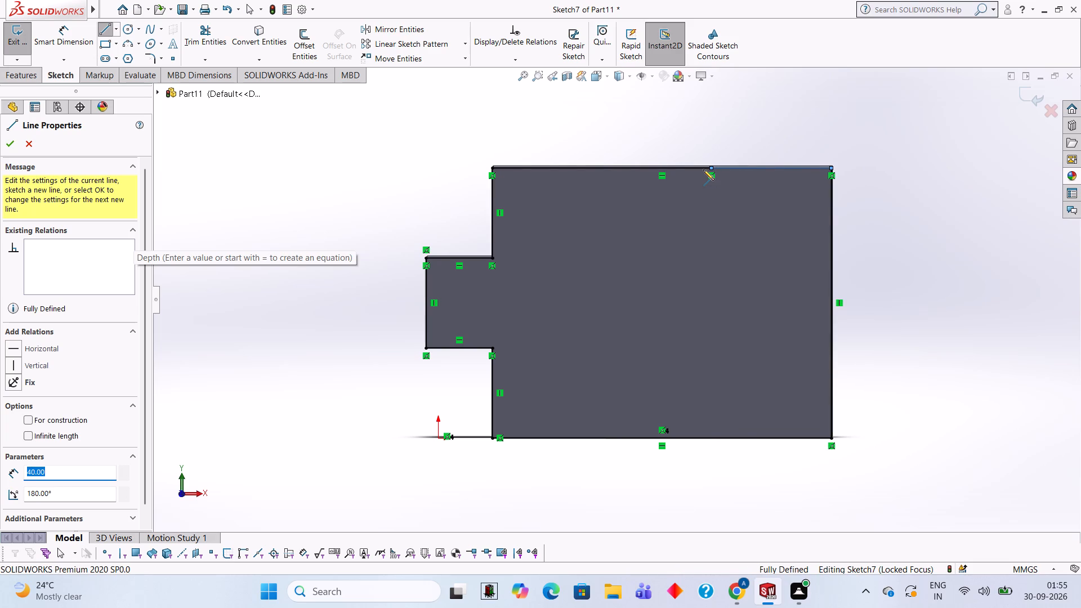
pyautogui.click(711, 437)
pyautogui.click(831, 439)
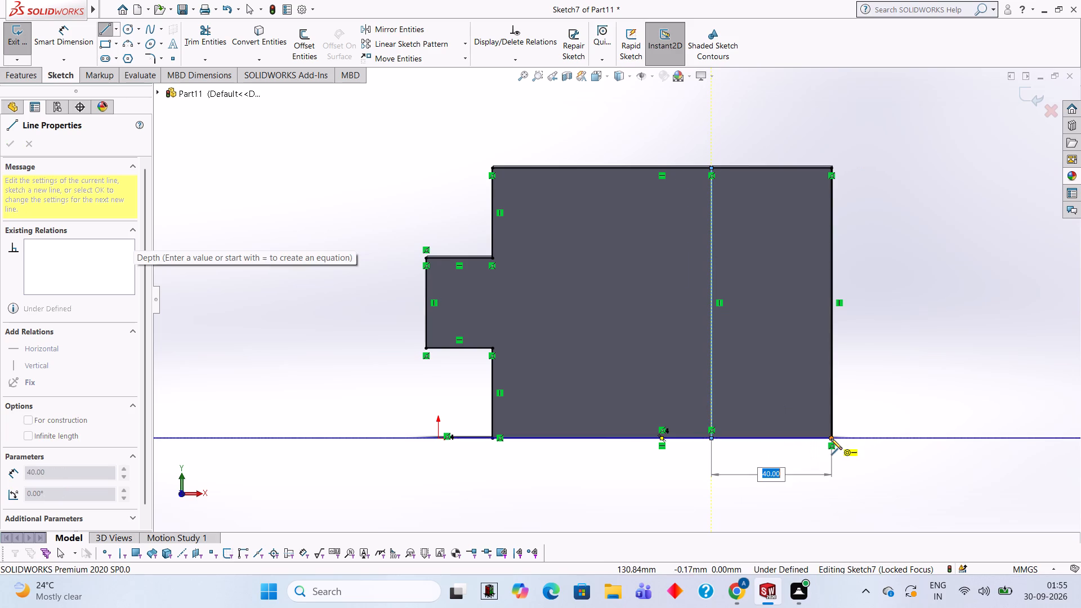
# Trim away the outline's upper, end and lower segments beyond the vertical line, leaving a closed profile that includes the narrow end.
pyautogui.click(224, 42)
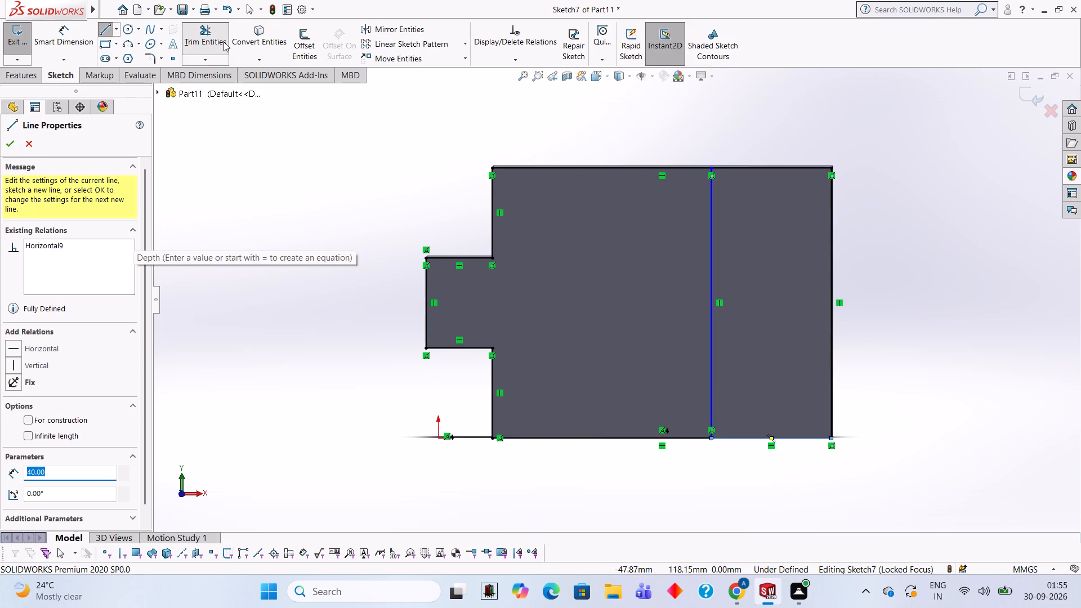
pyautogui.click(767, 169)
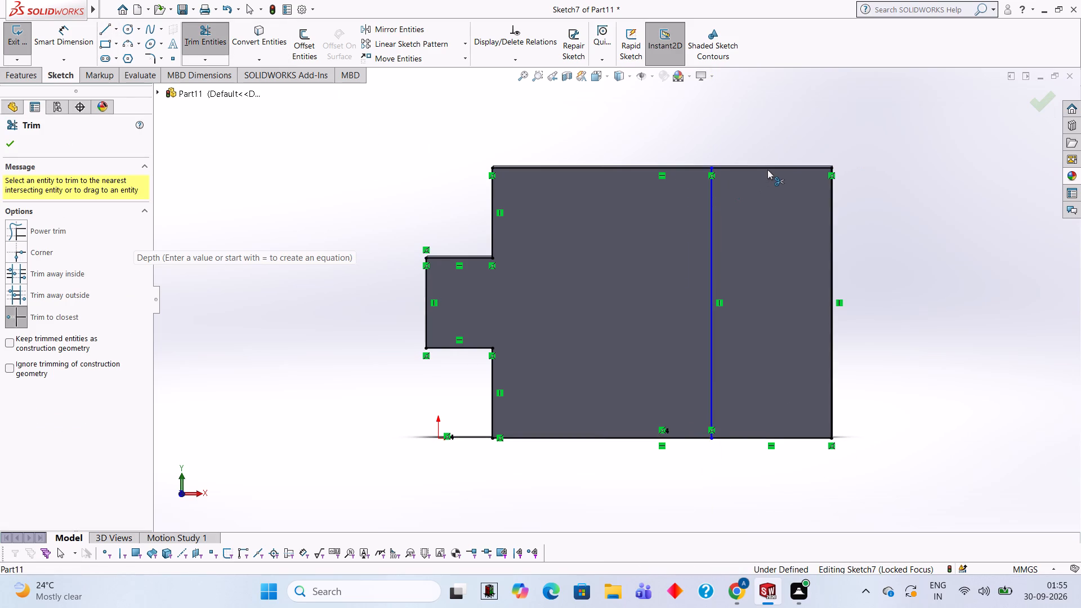
pyautogui.click(767, 169)
pyautogui.click(829, 193)
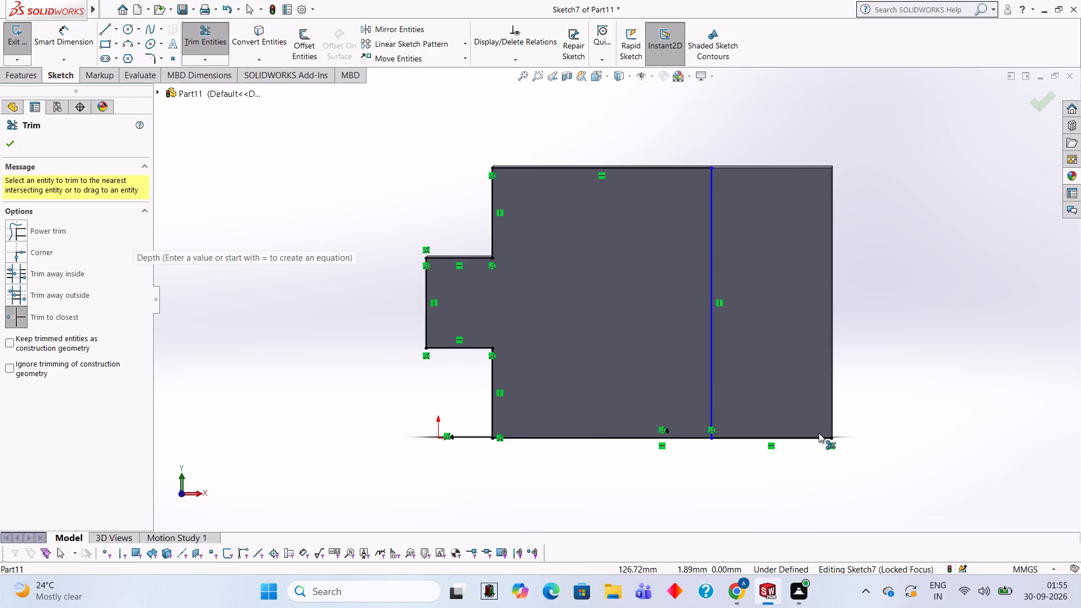
pyautogui.click(820, 435)
pyautogui.click(819, 439)
pyautogui.click(819, 439)
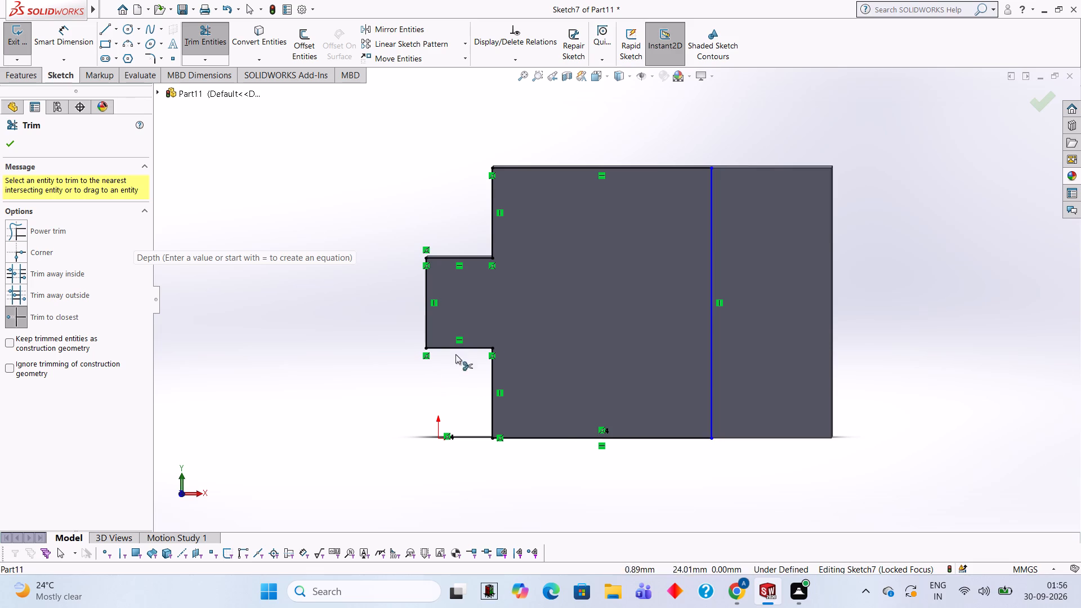
# Start an Extruded Cut from the trimmed profile with a blind depth of 21 mm and check its preview from the side.
pyautogui.moveTo(626, 481); pyautogui.dragTo(629, 299, button='middle')
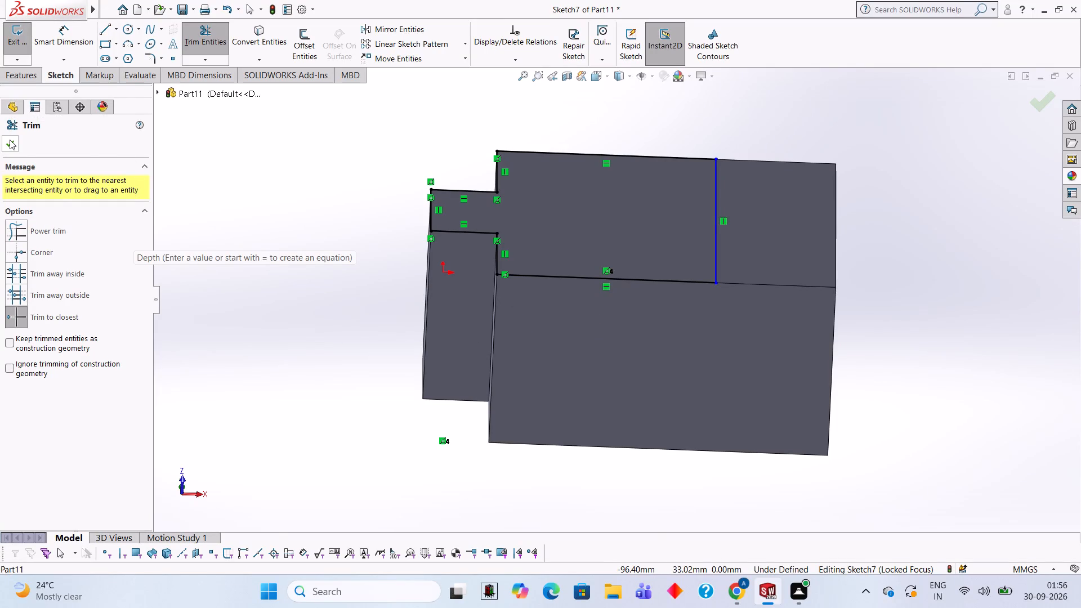
pyautogui.click(18, 78)
pyautogui.click(189, 41)
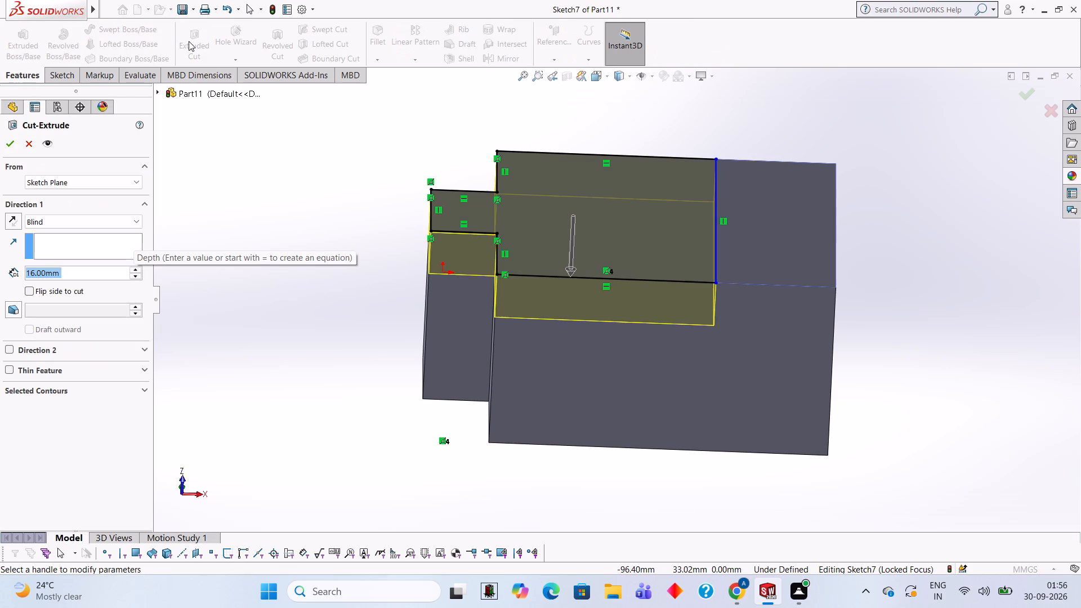
pyautogui.write('21')
pyautogui.press('Return')
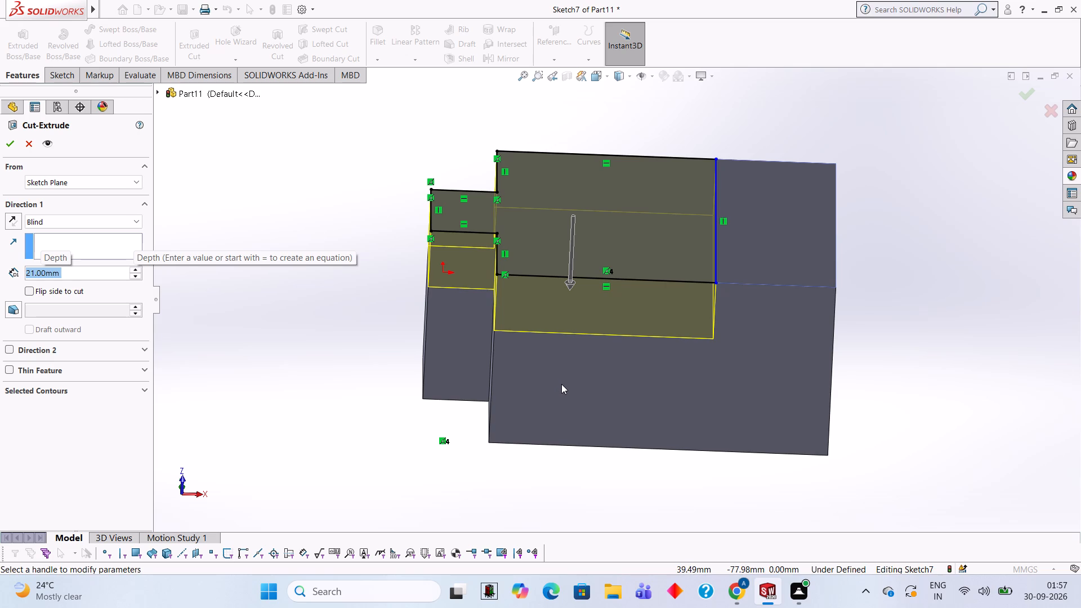
pyautogui.moveTo(771, 340); pyautogui.dragTo(763, 269, button='middle')
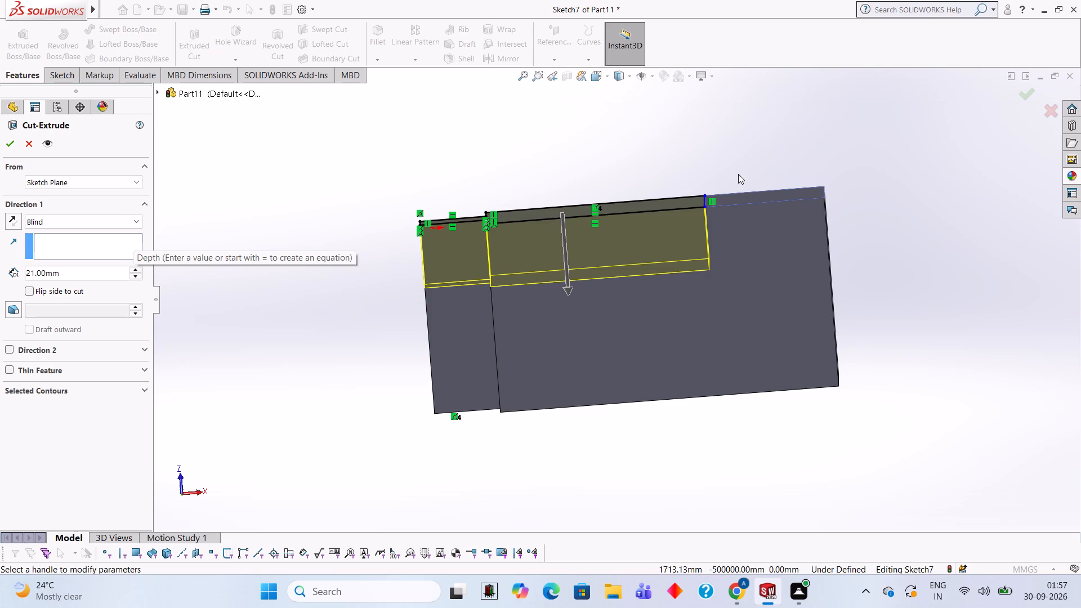
pyautogui.moveTo(732, 133); pyautogui.dragTo(740, 136, button='middle')
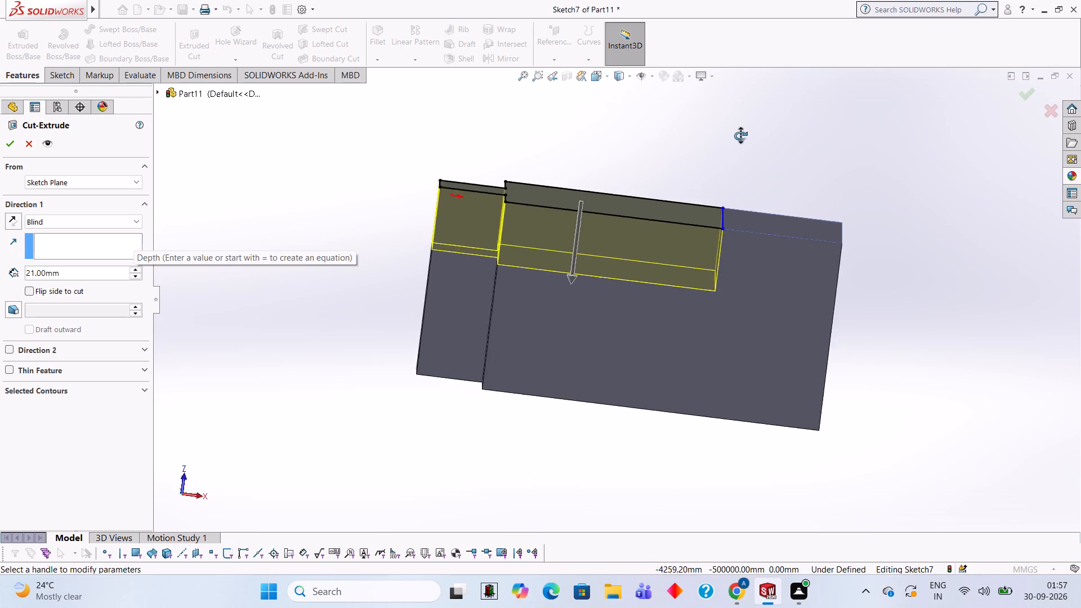
pyautogui.moveTo(740, 136); pyautogui.dragTo(739, 121, button='middle')
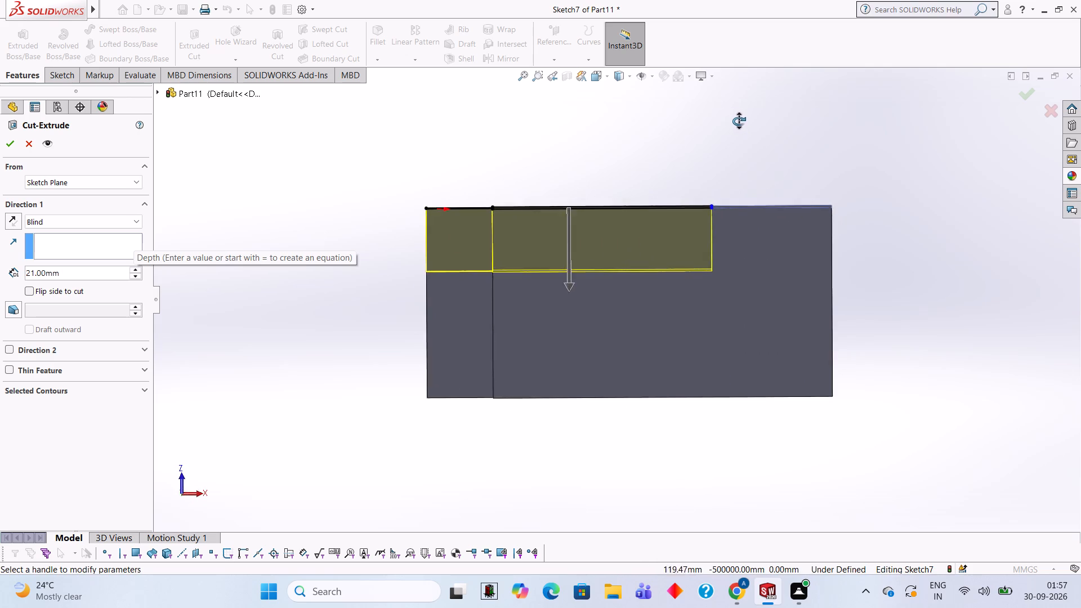
pyautogui.moveTo(739, 121); pyautogui.dragTo(742, 123, button='middle')
# Set the cut's blind depth to 30 mm and complete the cut into the block.
pyautogui.click(87, 268)
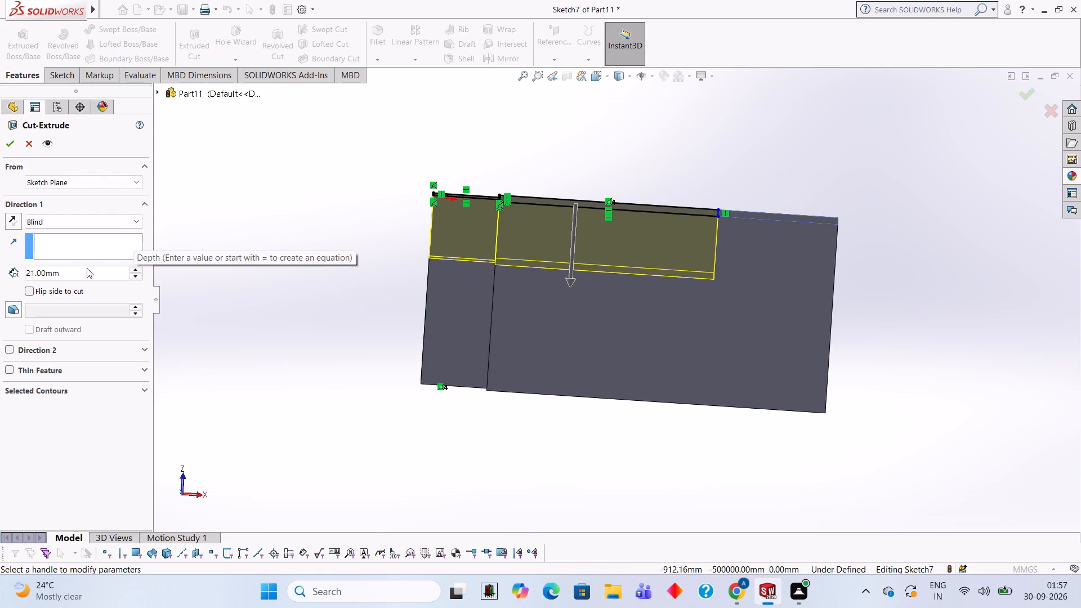
pyautogui.press('BackSpace')
pyautogui.press('BackSpace')
pyautogui.press('BackSpace')
pyautogui.press('BackSpace')
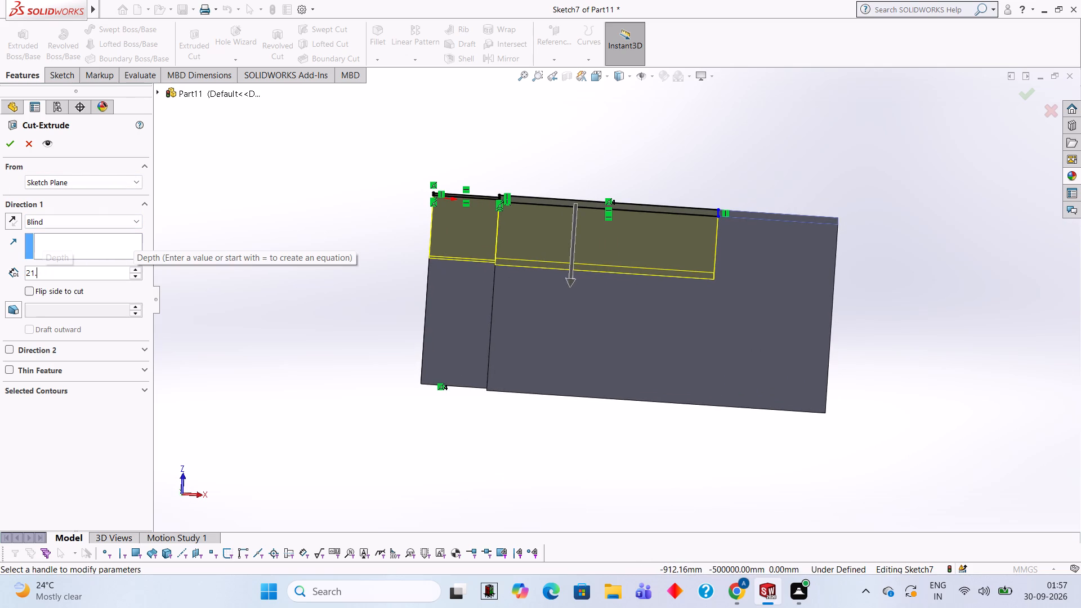
pyautogui.press('BackSpace')
pyautogui.press('BackSpace')
pyautogui.press('BackSpace')
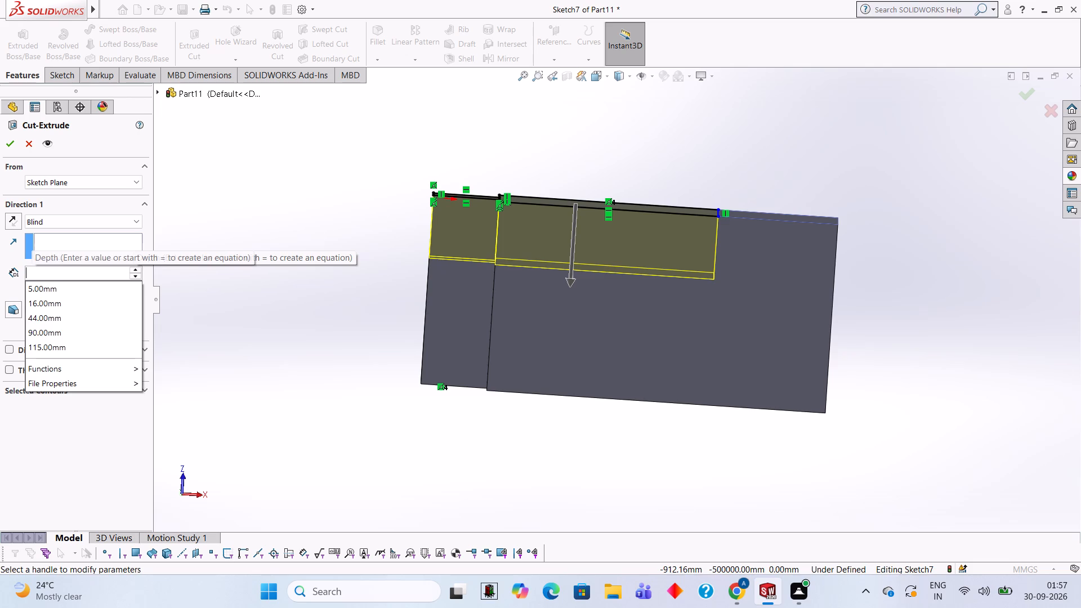
pyautogui.write('30')
pyautogui.press('Return')
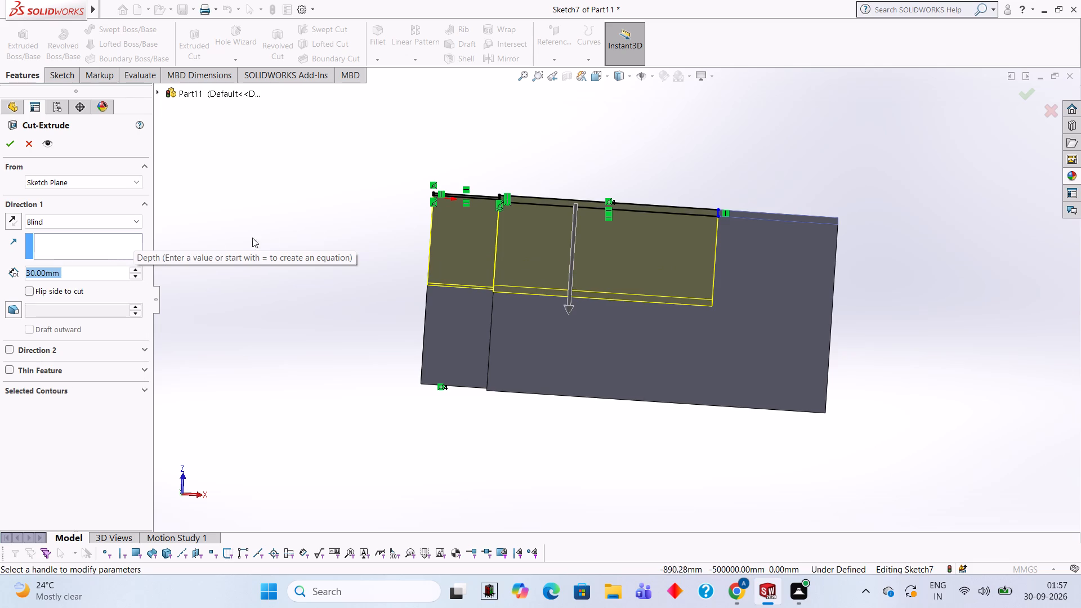
pyautogui.moveTo(289, 193); pyautogui.dragTo(290, 252, button='middle')
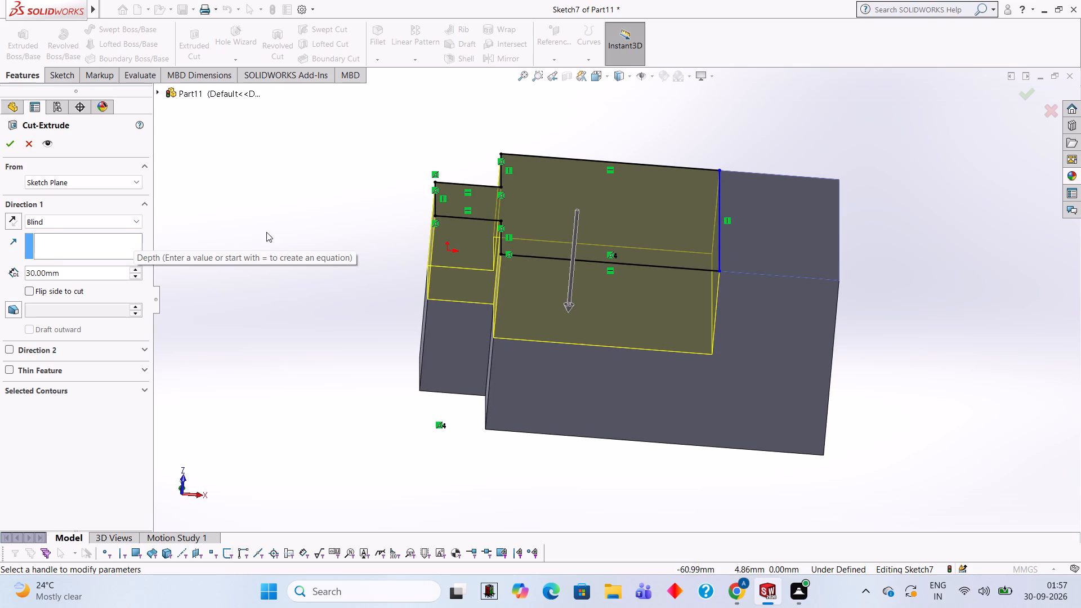
pyautogui.press('Return')
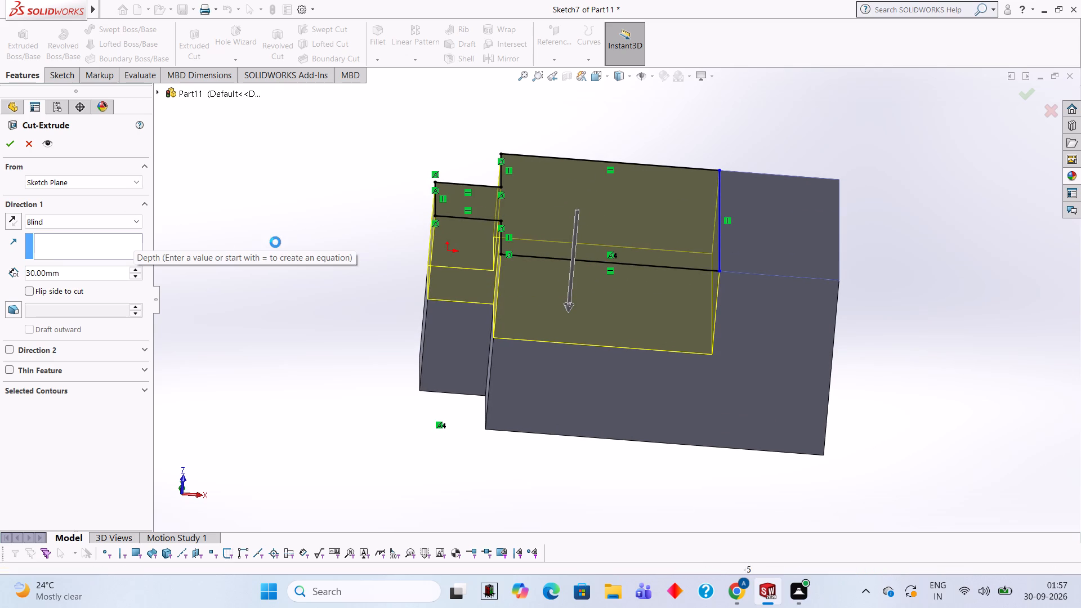
pyautogui.click(367, 319)
pyautogui.moveTo(897, 331); pyautogui.dragTo(900, 266, button='middle')
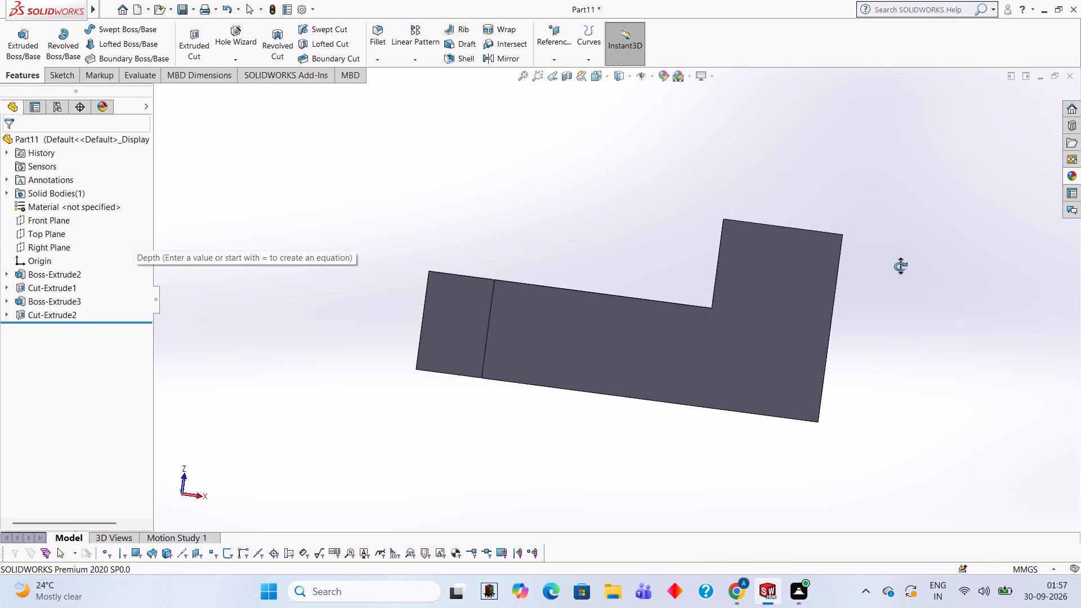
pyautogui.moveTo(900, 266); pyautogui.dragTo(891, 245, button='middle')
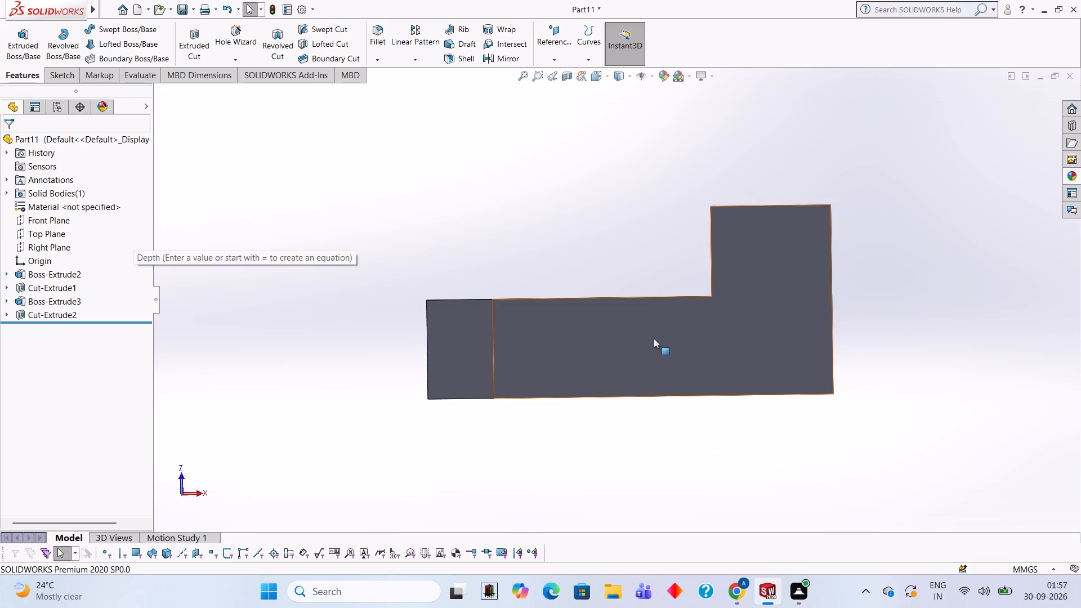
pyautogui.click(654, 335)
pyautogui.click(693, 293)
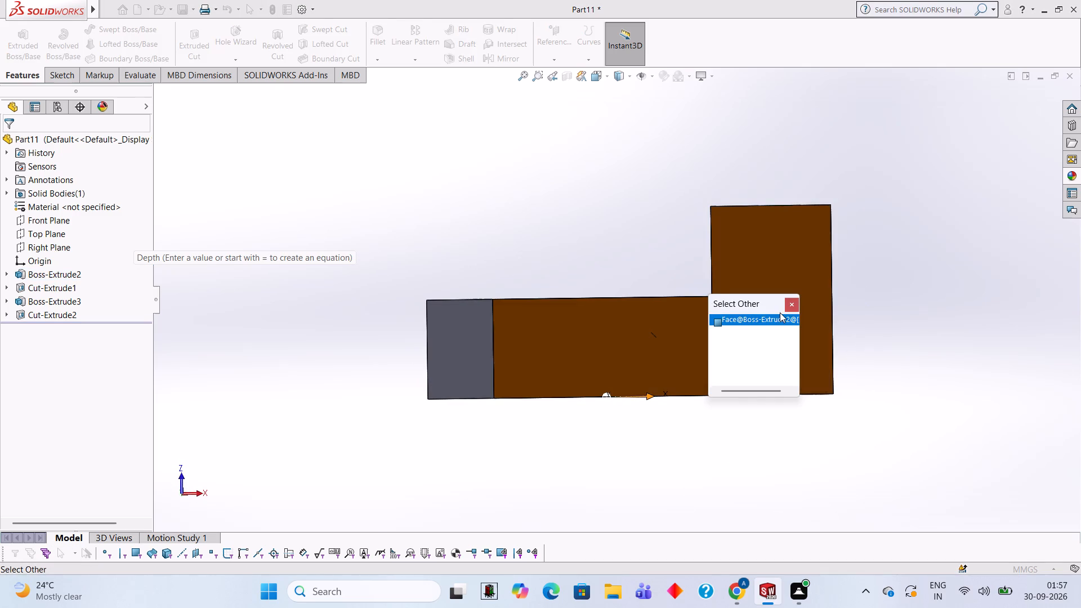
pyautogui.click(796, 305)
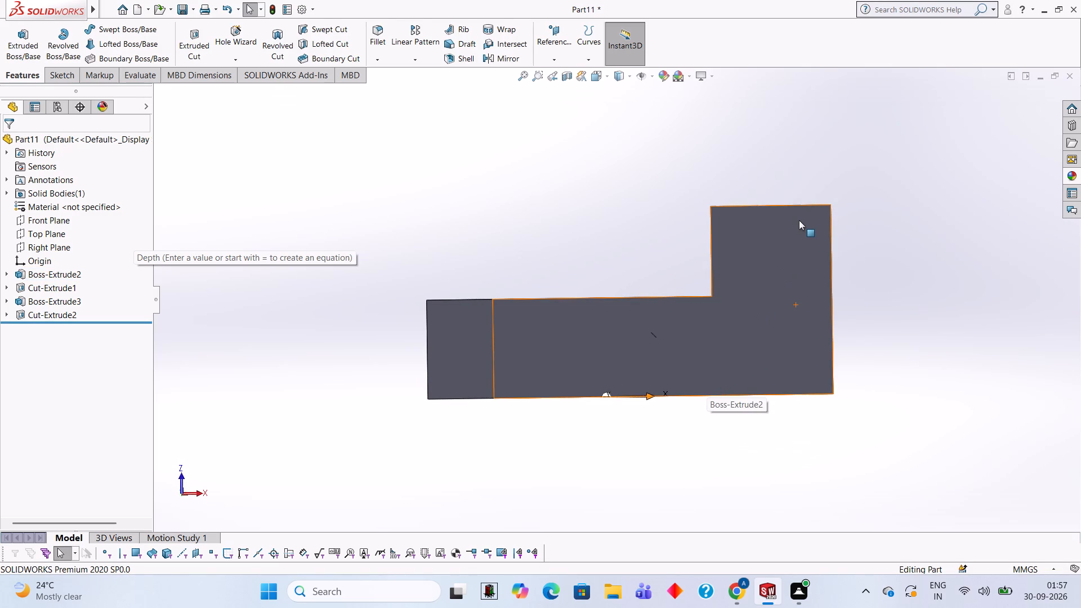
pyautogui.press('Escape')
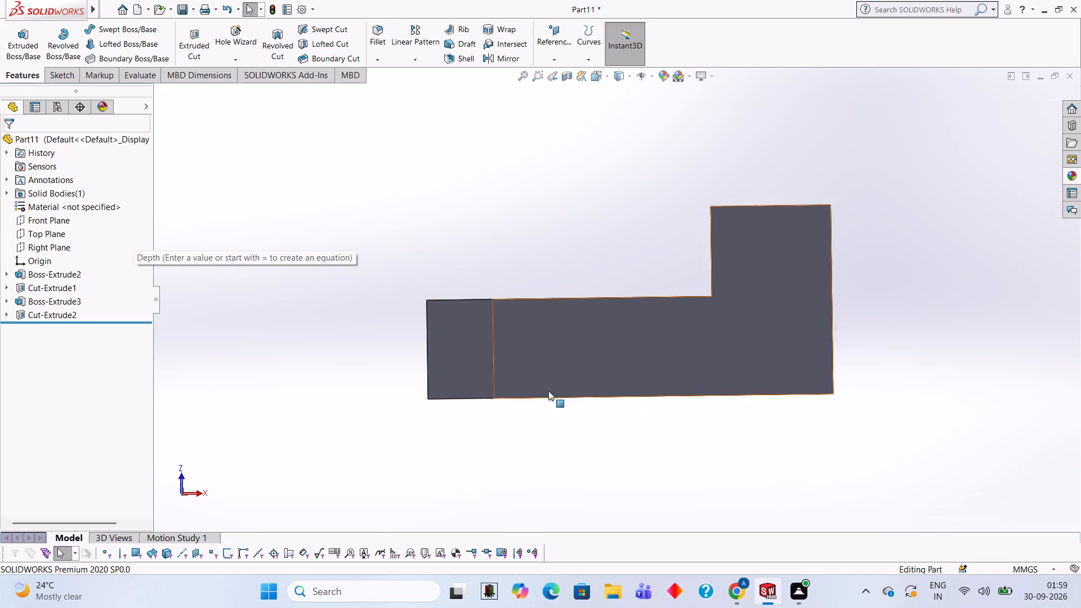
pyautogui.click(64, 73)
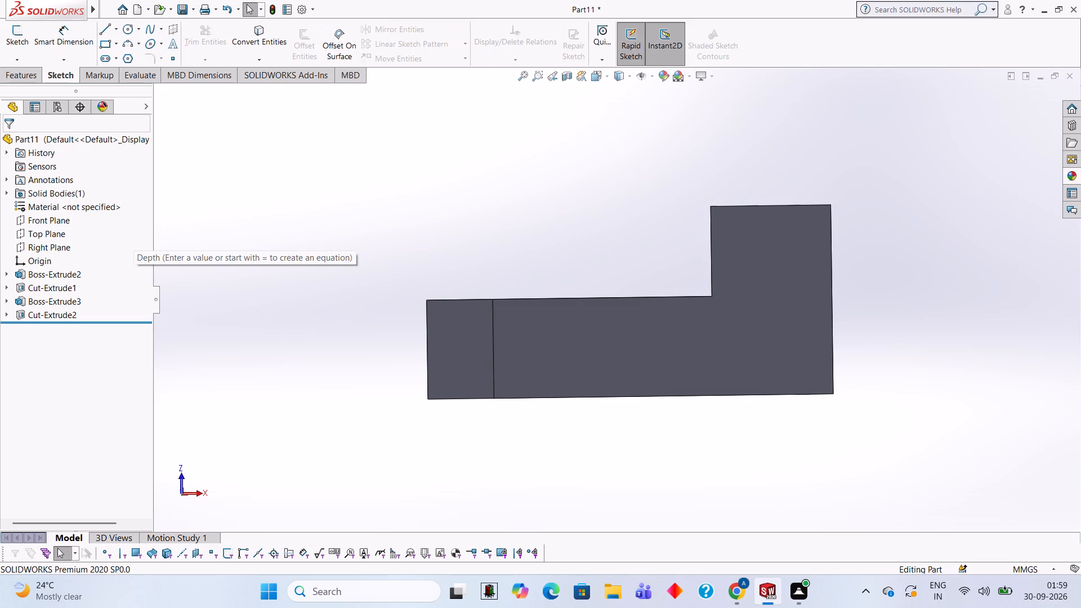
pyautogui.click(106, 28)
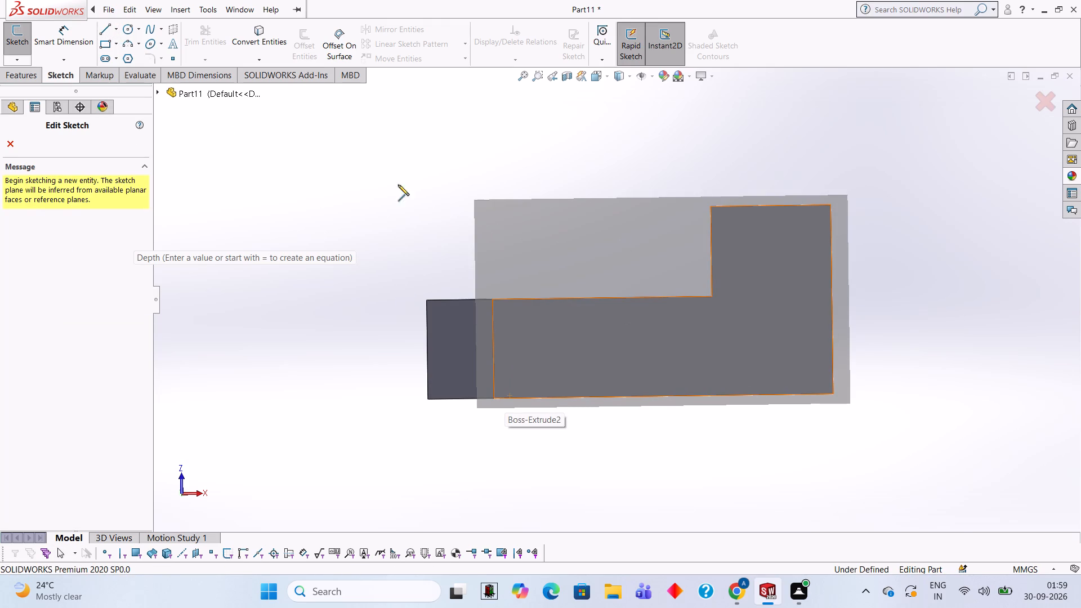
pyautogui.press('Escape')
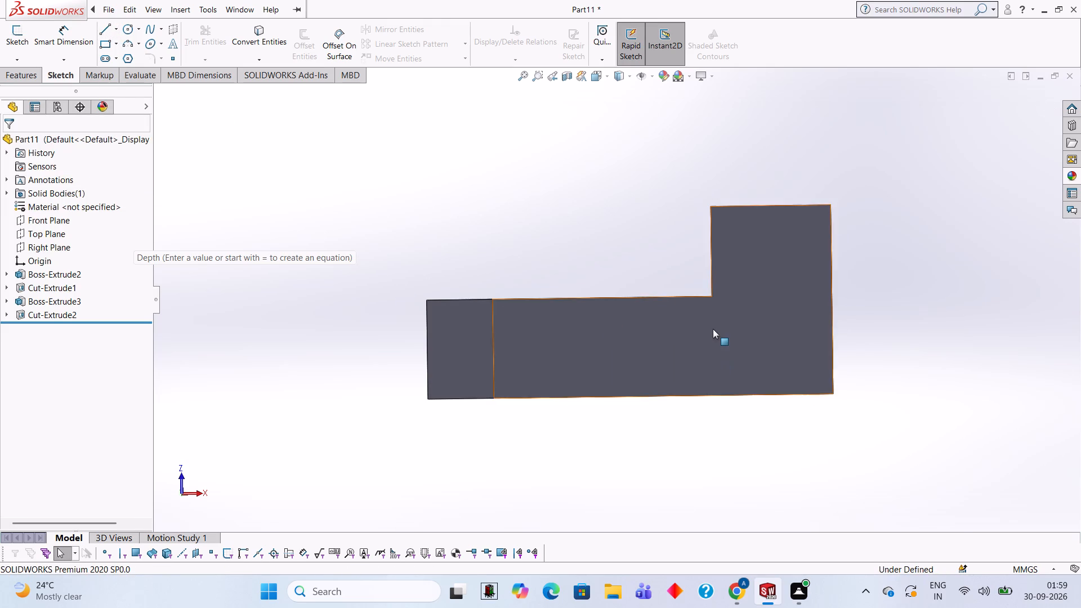
# Open a new sketch on the large L-shaped side face of the block.
pyautogui.click(713, 329)
pyautogui.click(766, 297)
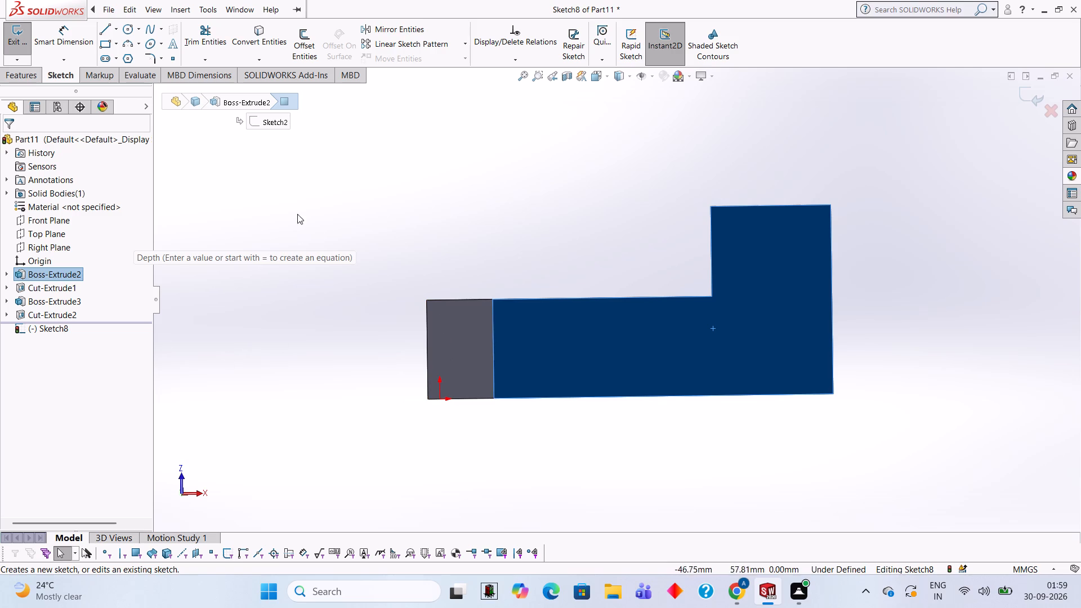
pyautogui.click(335, 158)
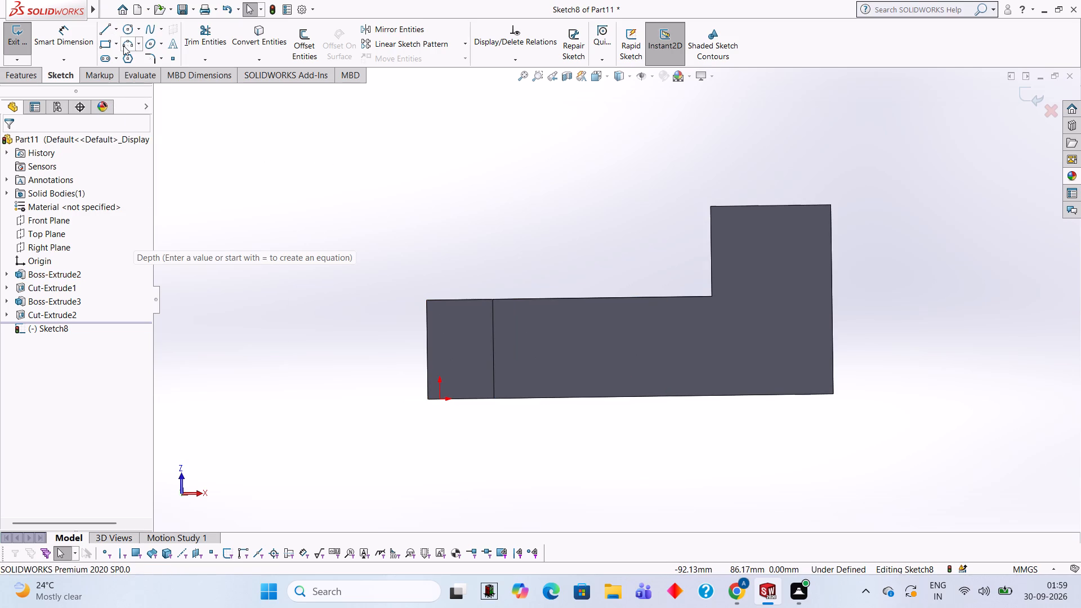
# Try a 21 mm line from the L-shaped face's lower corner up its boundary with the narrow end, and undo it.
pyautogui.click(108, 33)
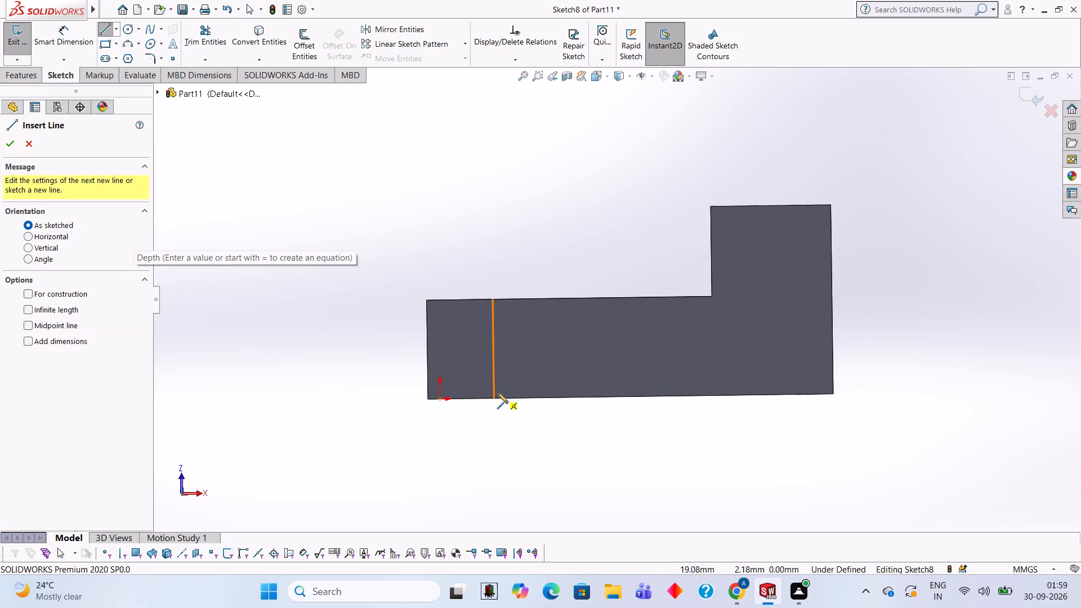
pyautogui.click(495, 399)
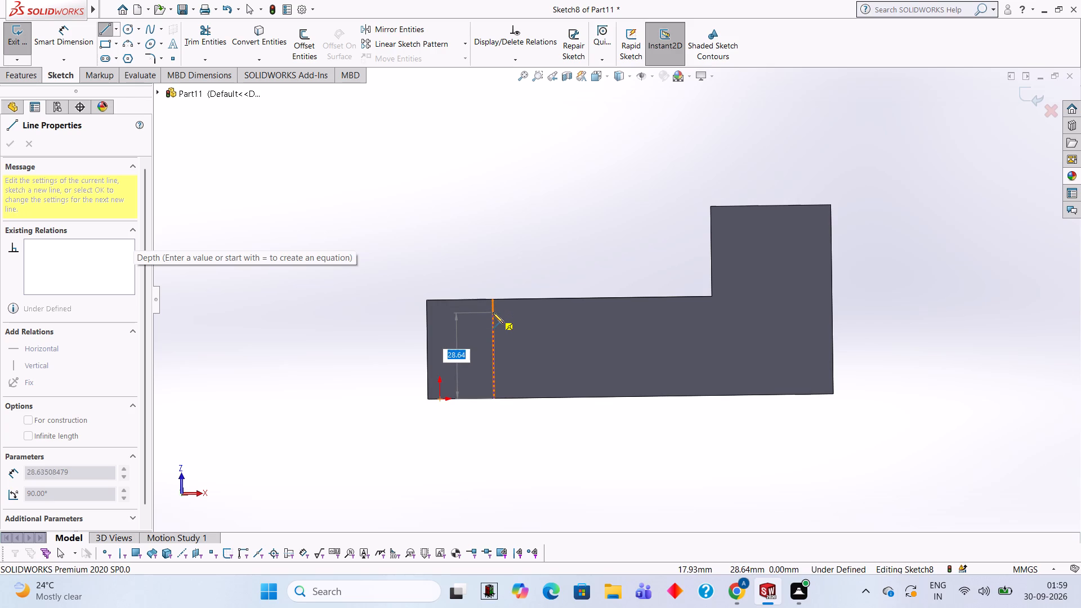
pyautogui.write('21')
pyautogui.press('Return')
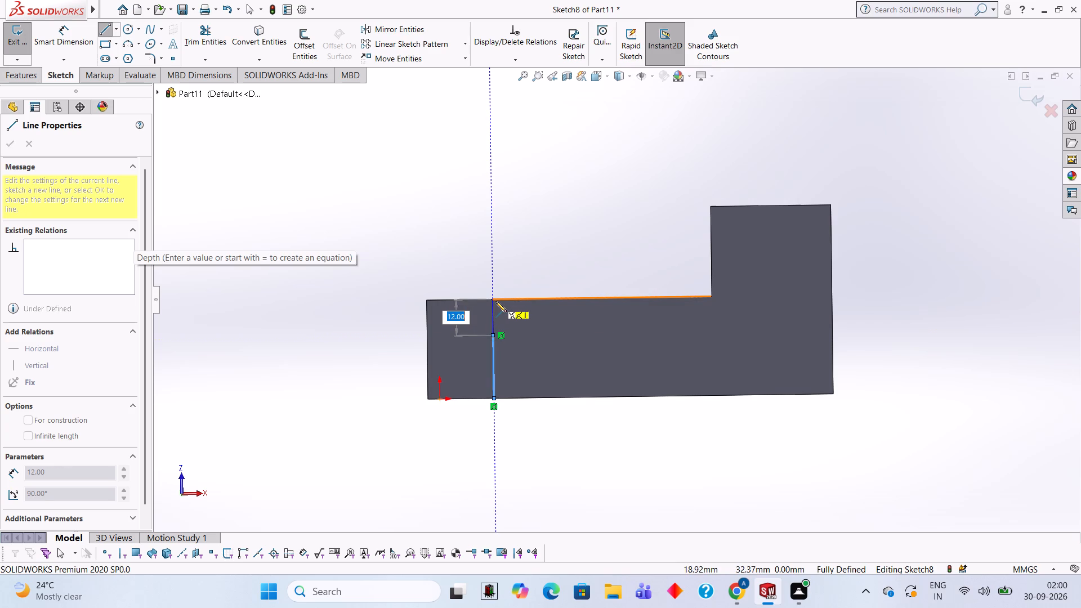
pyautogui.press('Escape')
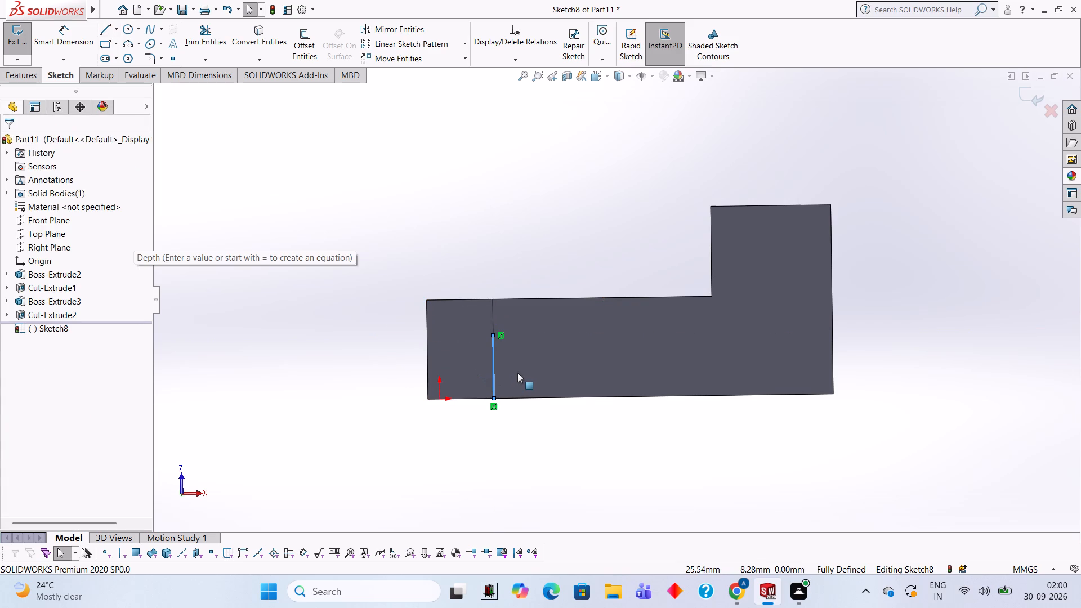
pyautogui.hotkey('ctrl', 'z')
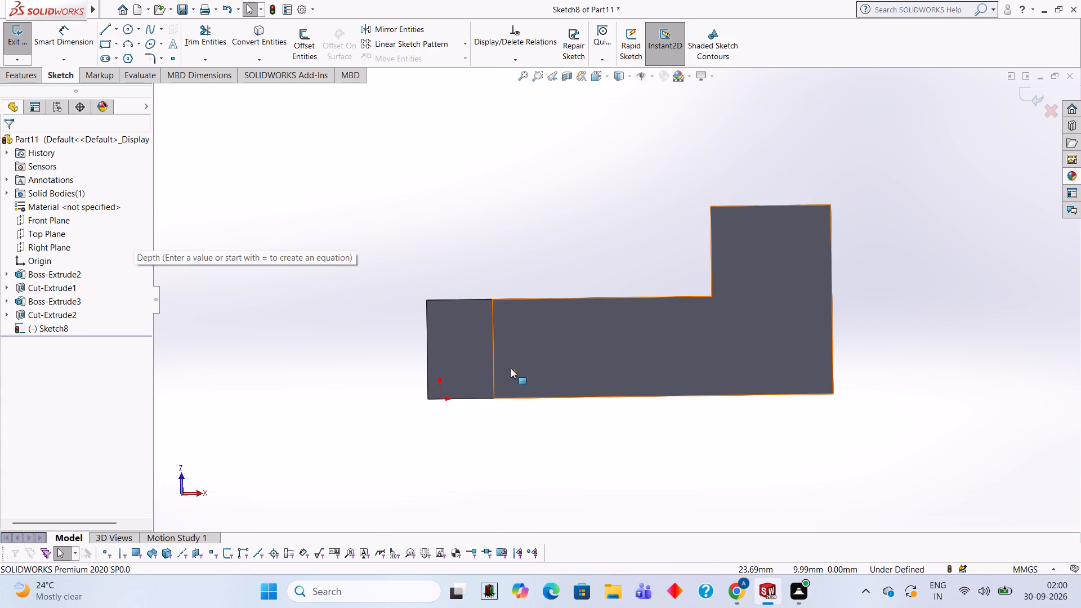
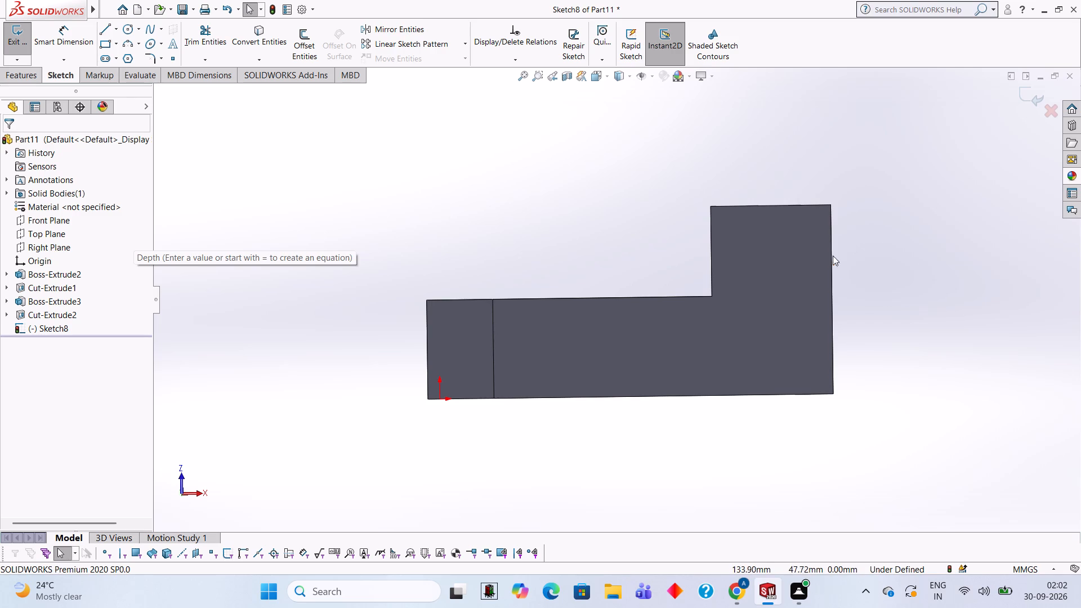
# Undo the side-face sketch and the 30 mm cut to get back into the cut's profile sketch.
pyautogui.hotkey('ctrl', 'z')
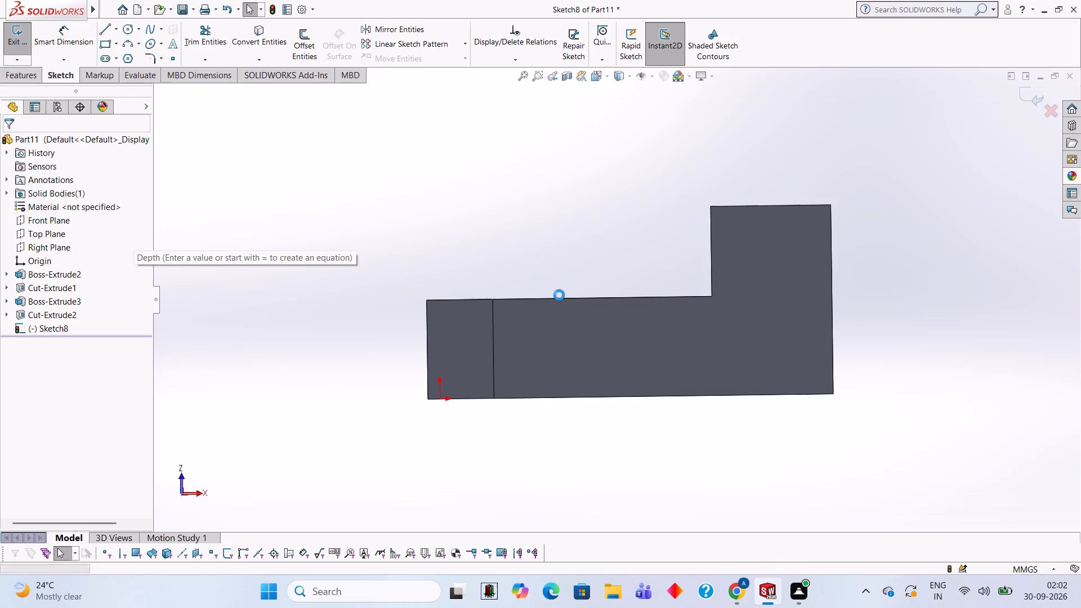
pyautogui.hotkey('ctrl', 'z')
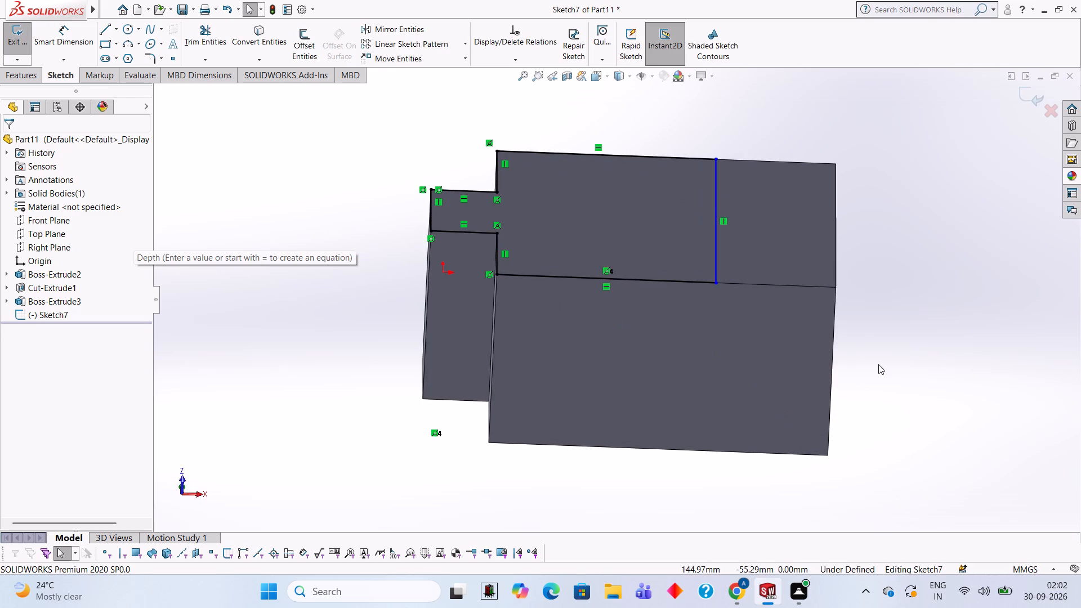
pyautogui.moveTo(878, 364); pyautogui.dragTo(877, 305, button='middle')
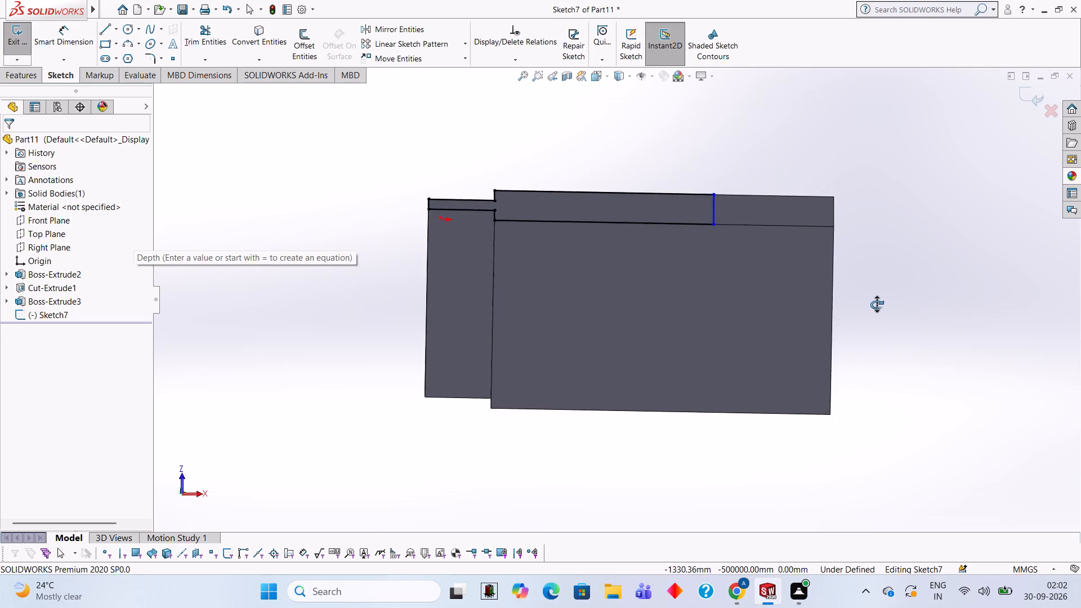
pyautogui.moveTo(877, 305); pyautogui.dragTo(873, 299, button='middle')
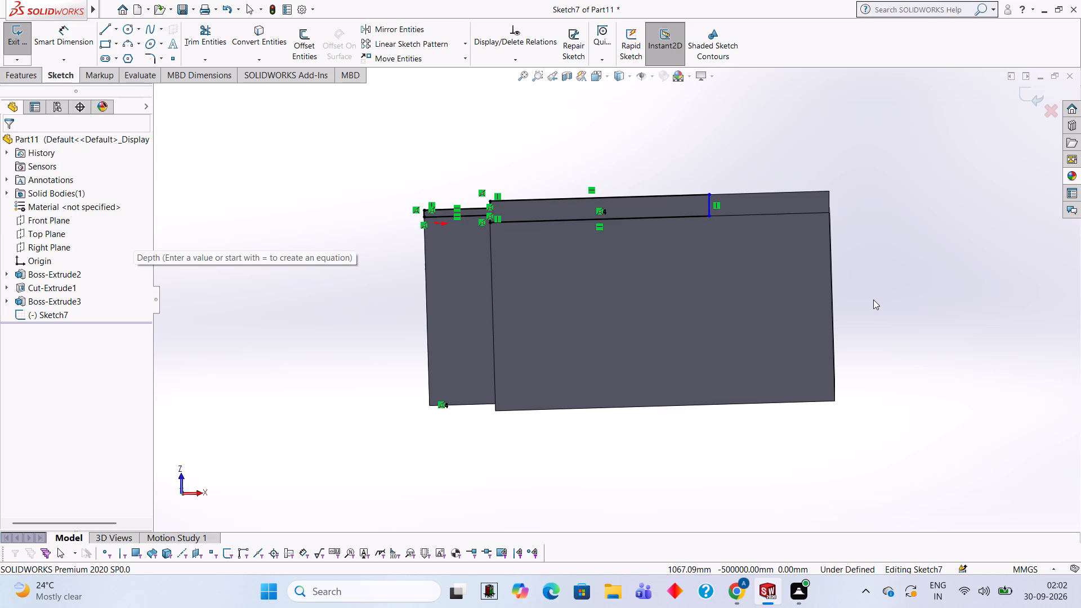
# Calculate 63 − 42 in Calculator and close it.
pyautogui.press('6')
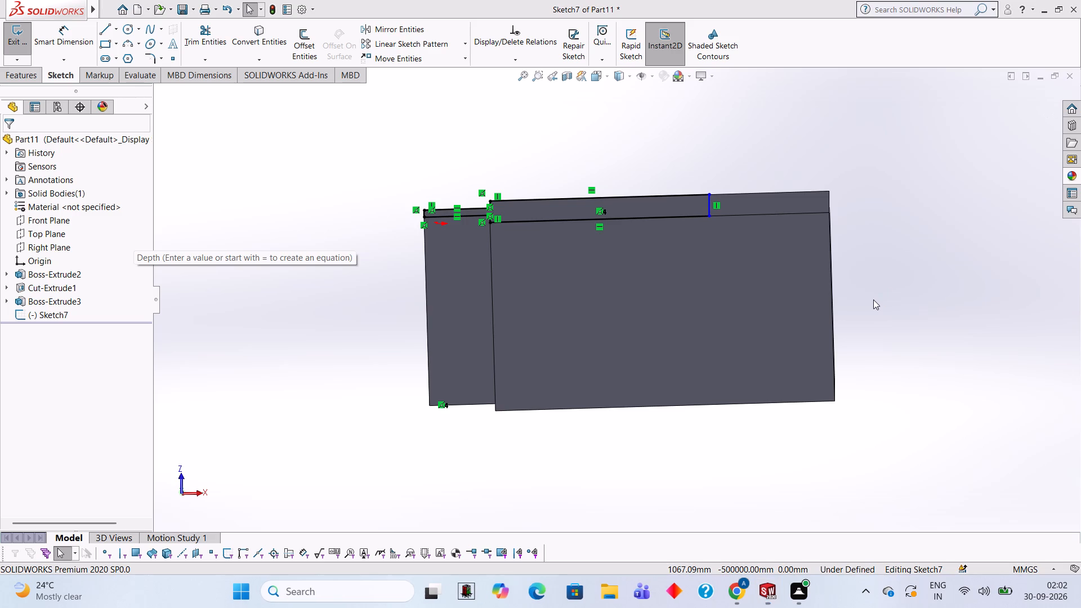
pyautogui.write('63')
pyautogui.write('-42')
pyautogui.press('Return')
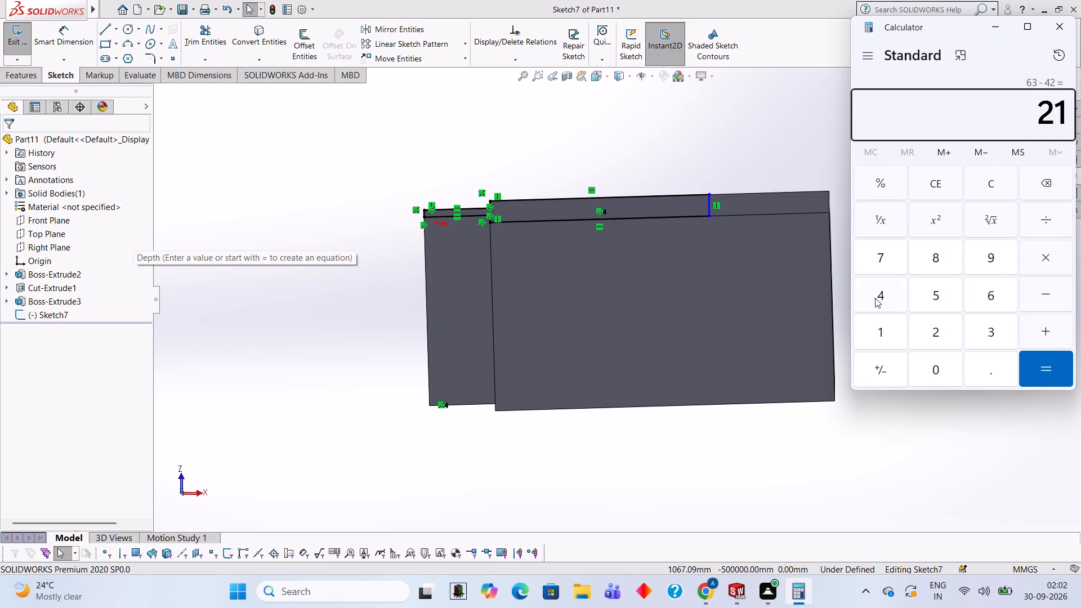
pyautogui.click(1063, 30)
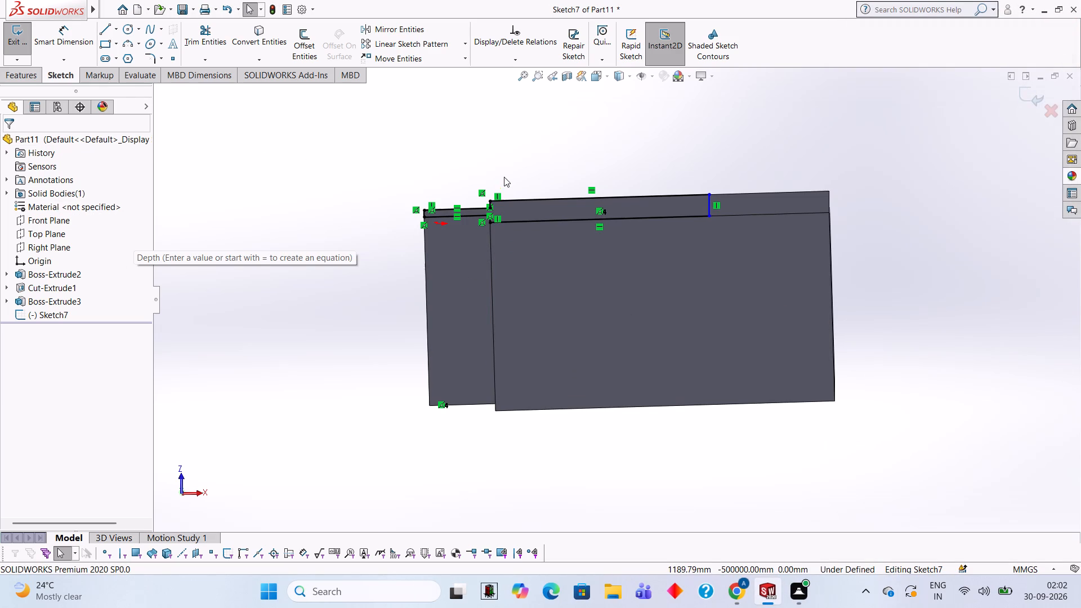
# Extend the profile around the rest of the block's face with a 40 mm horizontal, a 90 mm vertical and a 40 mm horizontal line.
pyautogui.moveTo(504, 163); pyautogui.dragTo(513, 303, button='middle')
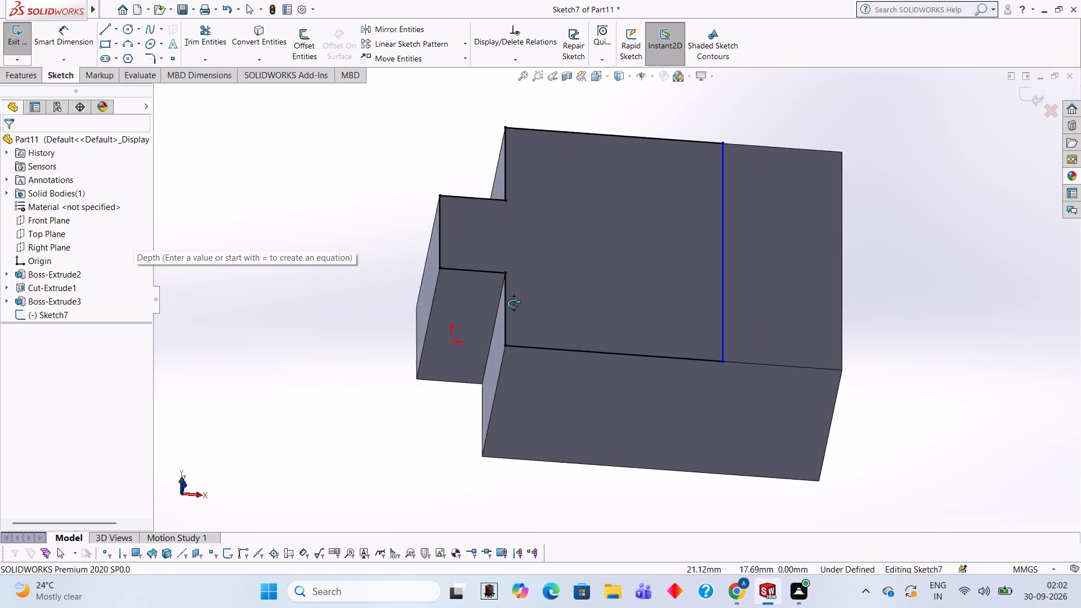
pyautogui.moveTo(513, 303); pyautogui.dragTo(512, 306, button='middle')
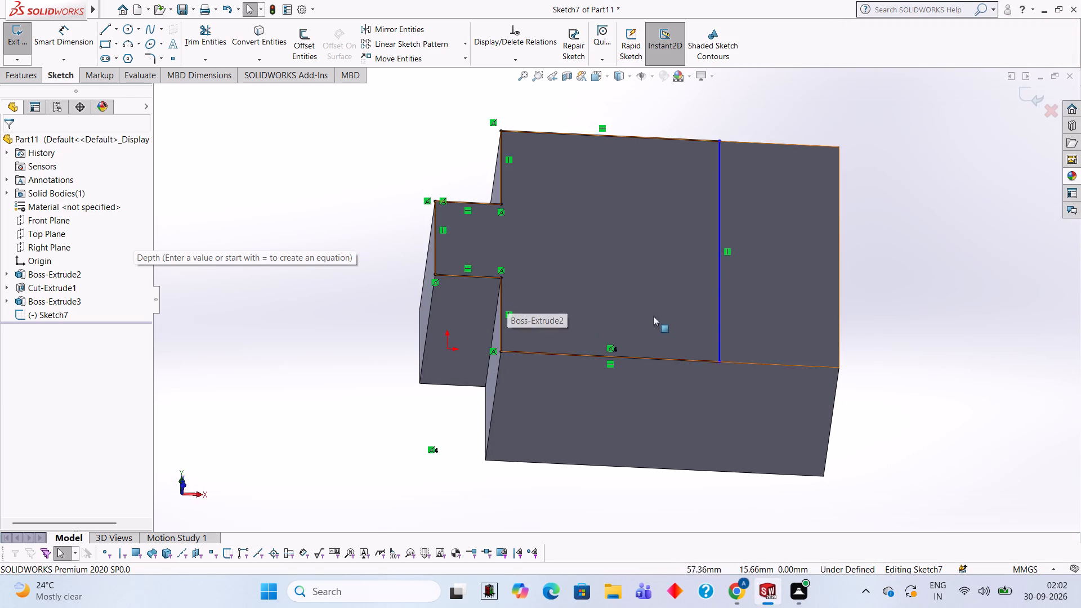
pyautogui.moveTo(771, 198); pyautogui.dragTo(765, 307, button='middle')
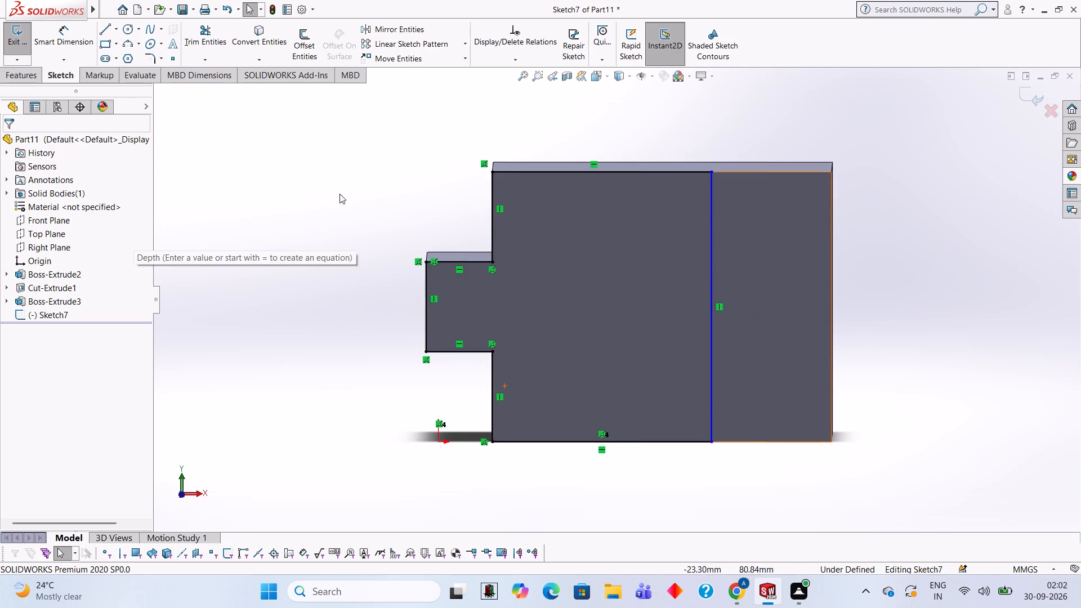
pyautogui.click(101, 34)
pyautogui.click(712, 172)
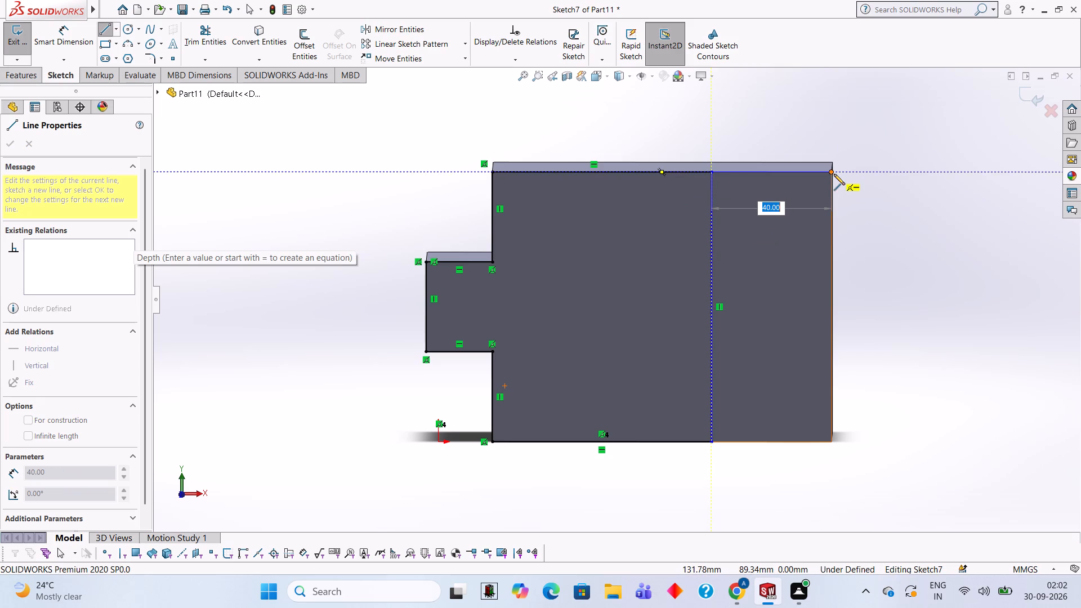
pyautogui.click(830, 172)
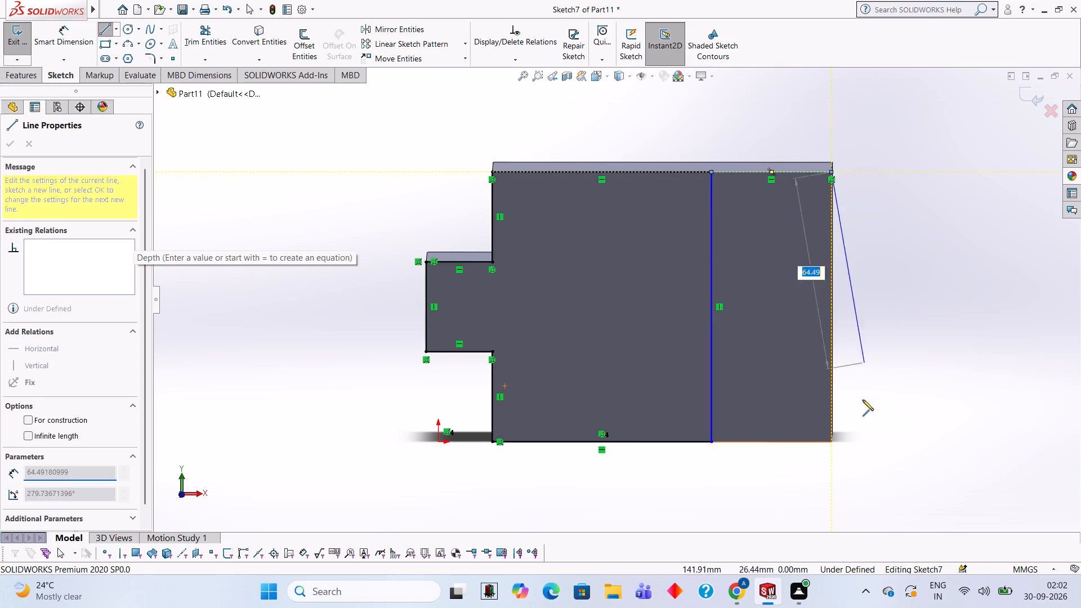
pyautogui.click(832, 441)
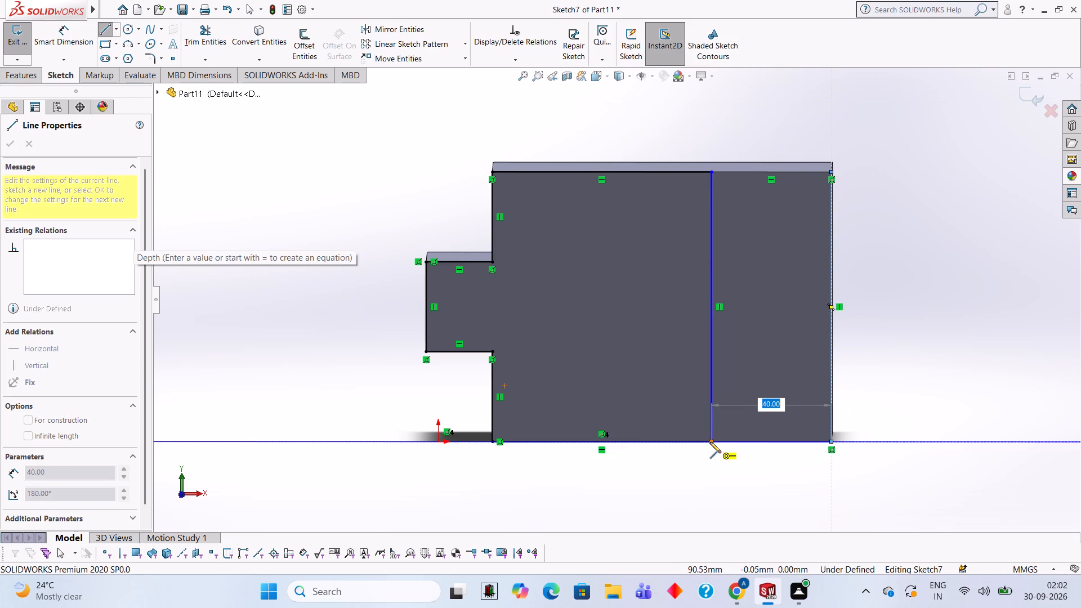
pyautogui.click(710, 442)
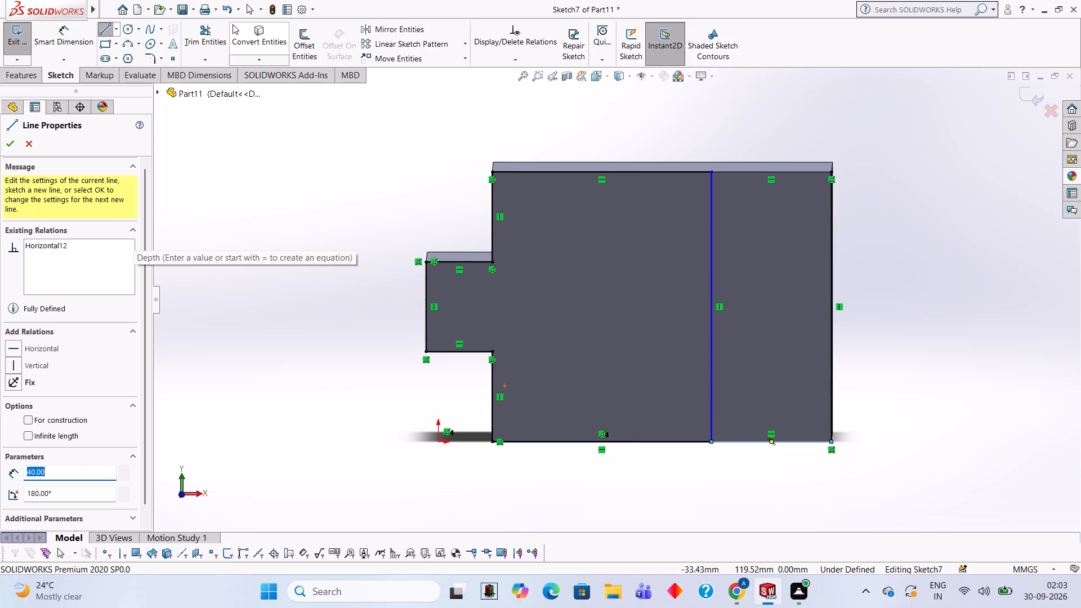
# Trim away the inner vertical line so the profile covers the block's whole notched face.
pyautogui.click(215, 27)
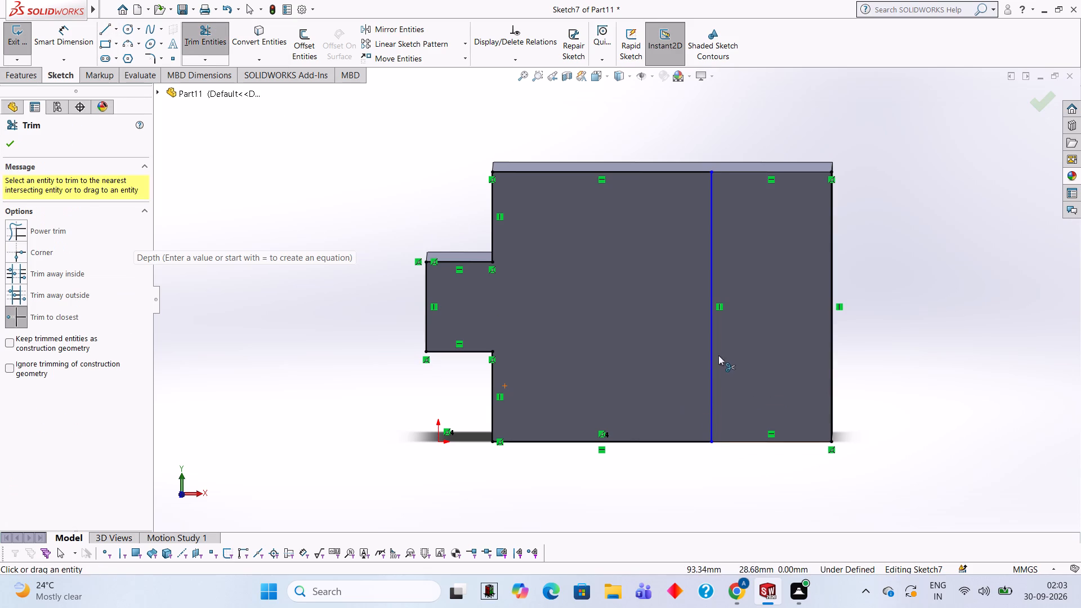
pyautogui.click(709, 351)
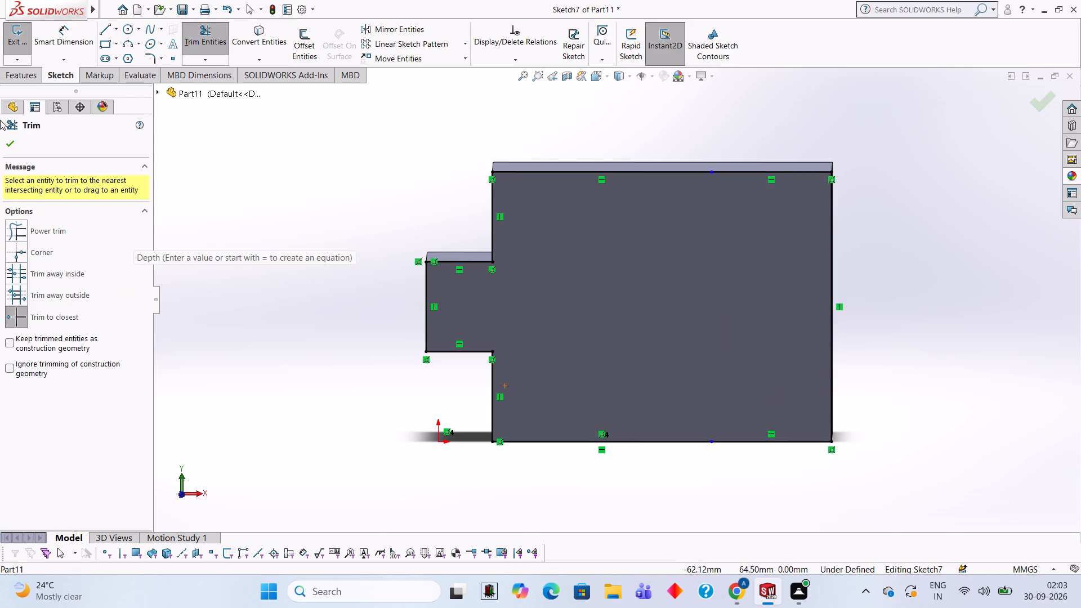
# Cut the full-face profile into the block with an Extruded Cut at a blind depth of 21 mm.
pyautogui.click(20, 76)
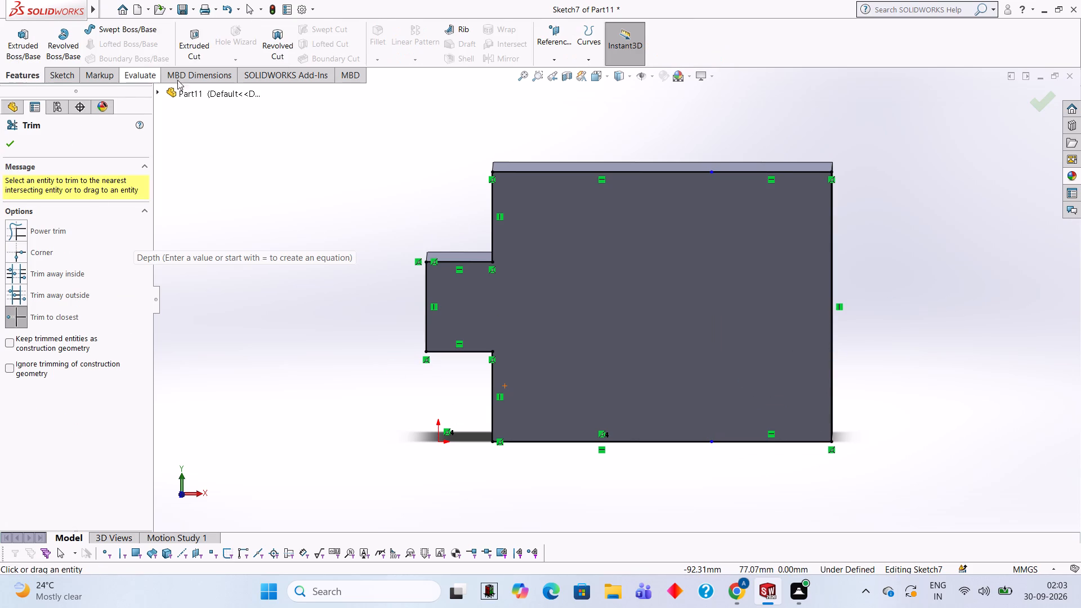
pyautogui.click(198, 45)
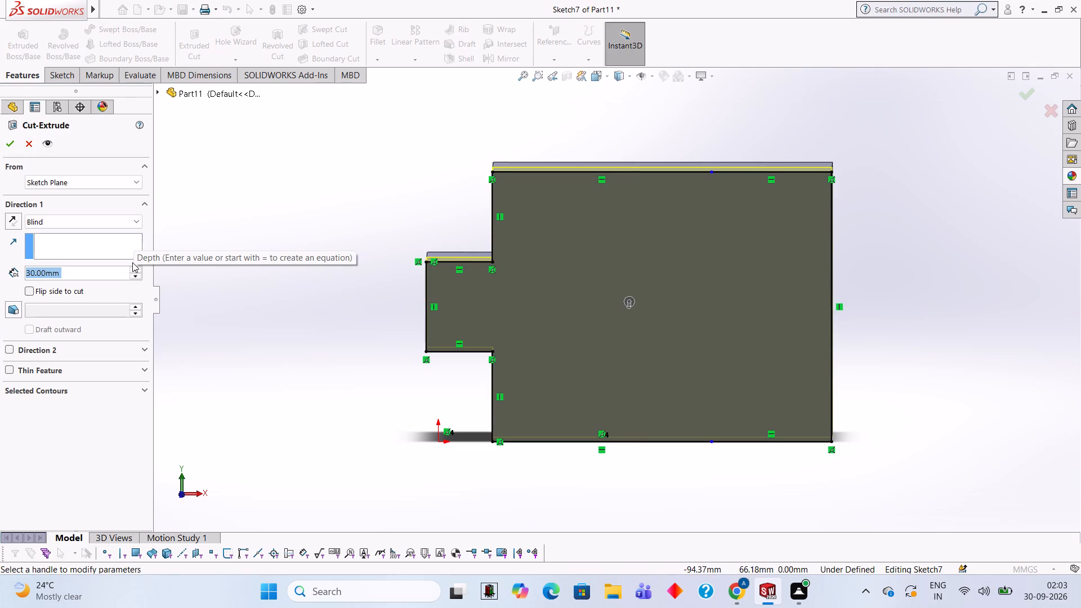
pyautogui.write('21')
pyautogui.press('Return')
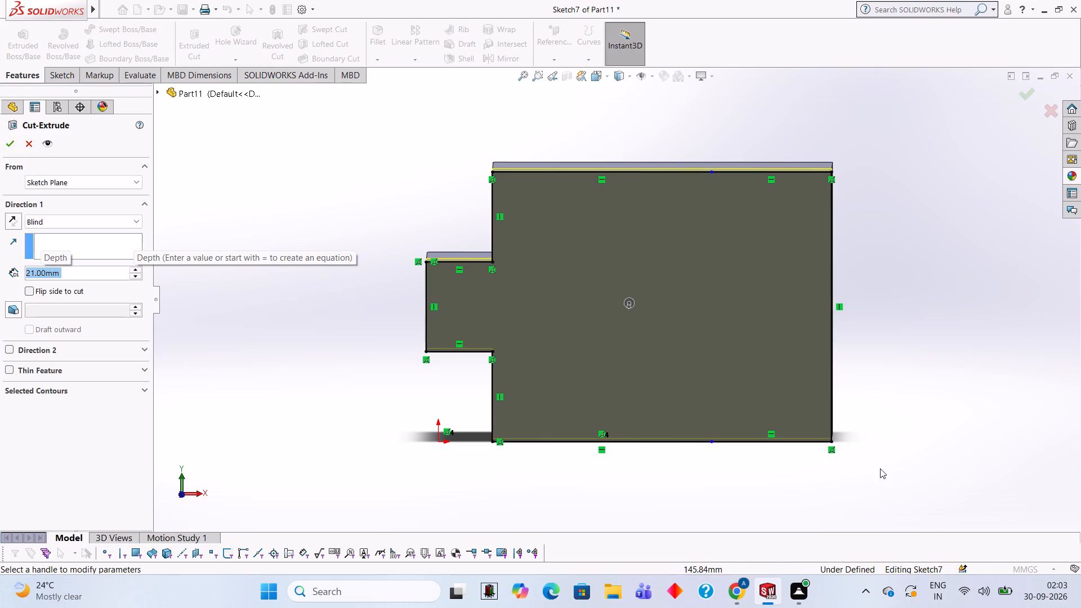
pyautogui.moveTo(689, 391); pyautogui.dragTo(685, 179, button='middle')
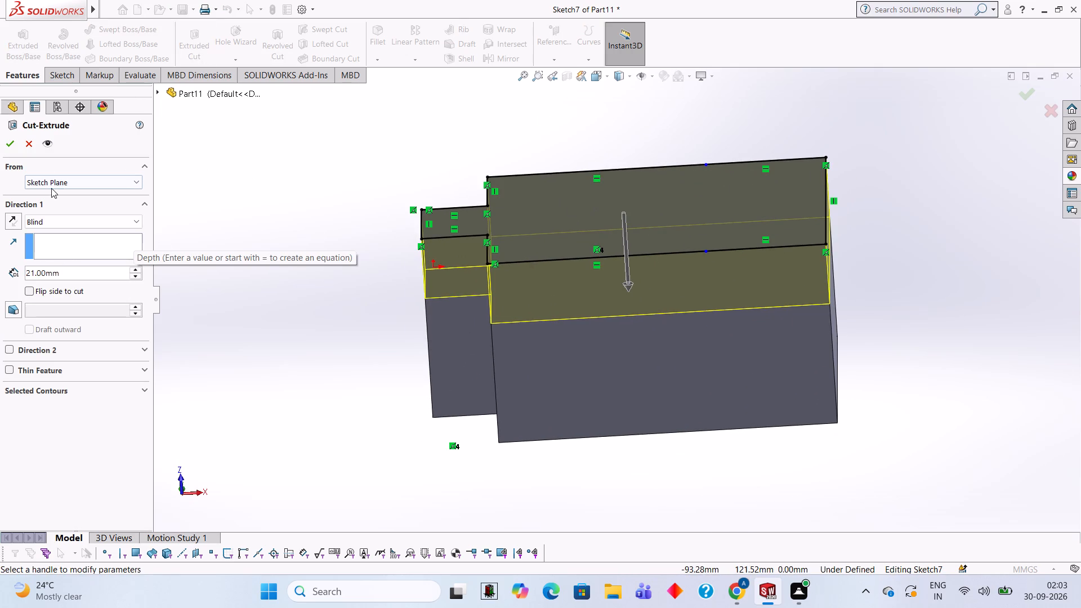
pyautogui.click(8, 141)
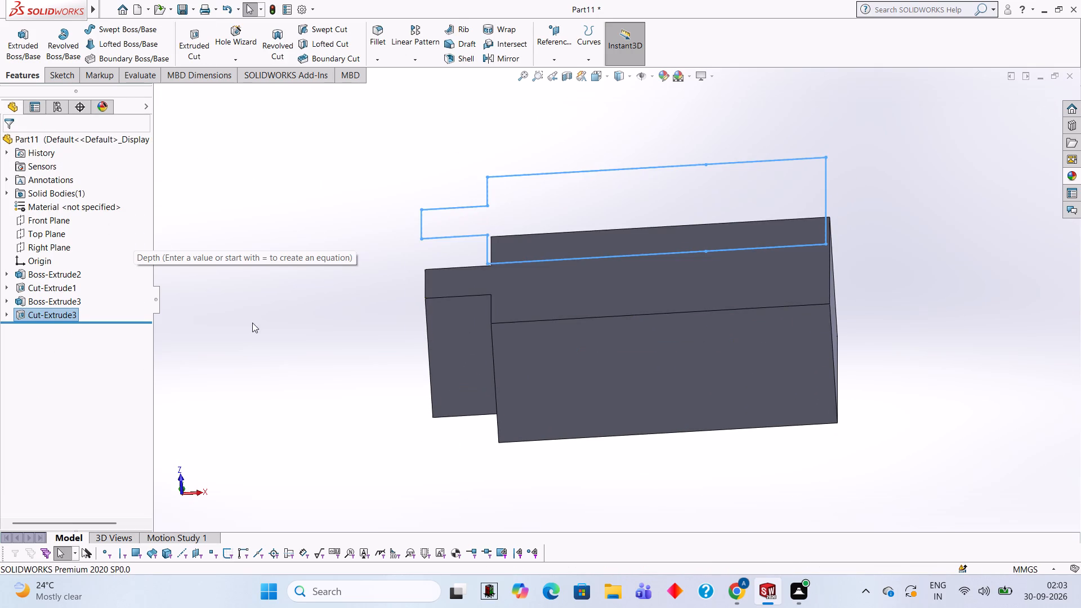
pyautogui.click(224, 303)
# Open a new sketch on the notched face left by the cut and view it face-on.
pyautogui.scroll(-1, 761, 236)
pyautogui.moveTo(761, 236); pyautogui.dragTo(763, 345, button='middle')
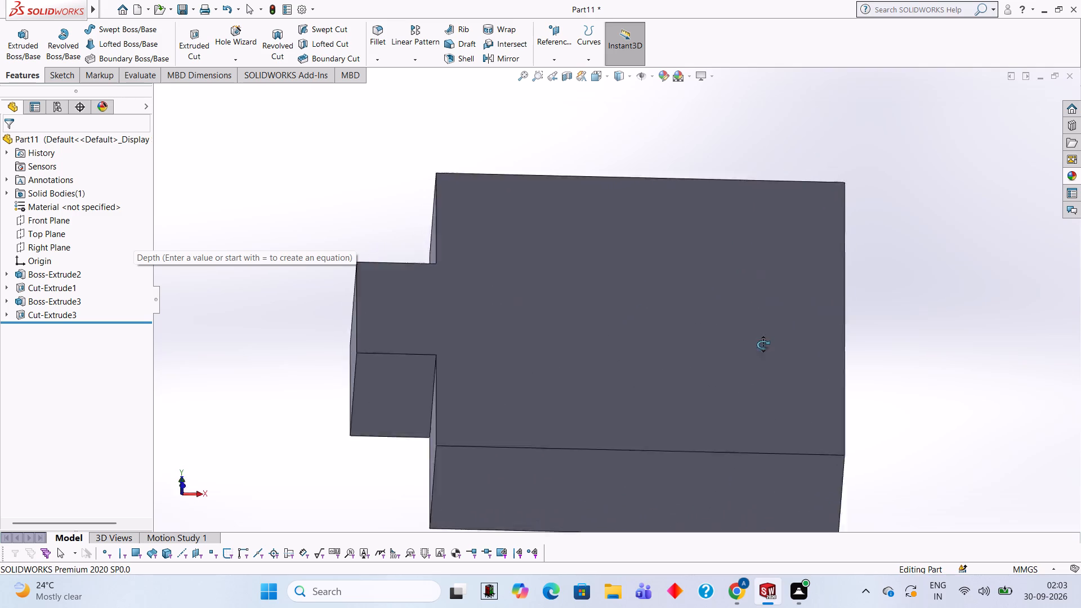
pyautogui.moveTo(763, 345); pyautogui.dragTo(751, 394, button='middle')
pyautogui.moveTo(744, 364); pyautogui.dragTo(763, 374, button='middle')
pyautogui.click(712, 327)
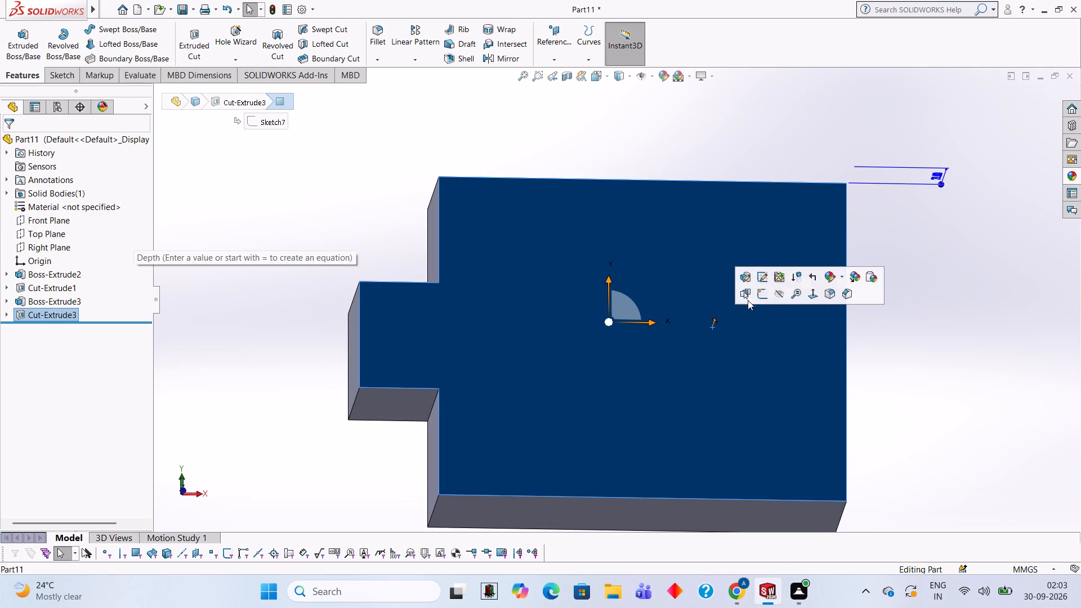
pyautogui.click(754, 298)
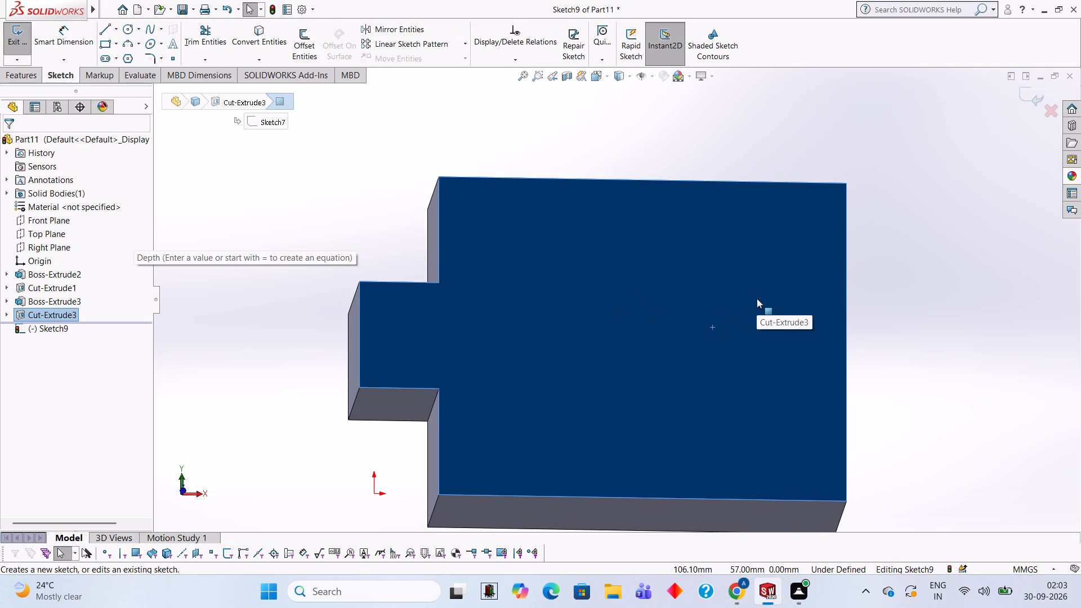
pyautogui.hotkey('ctrl', '8')
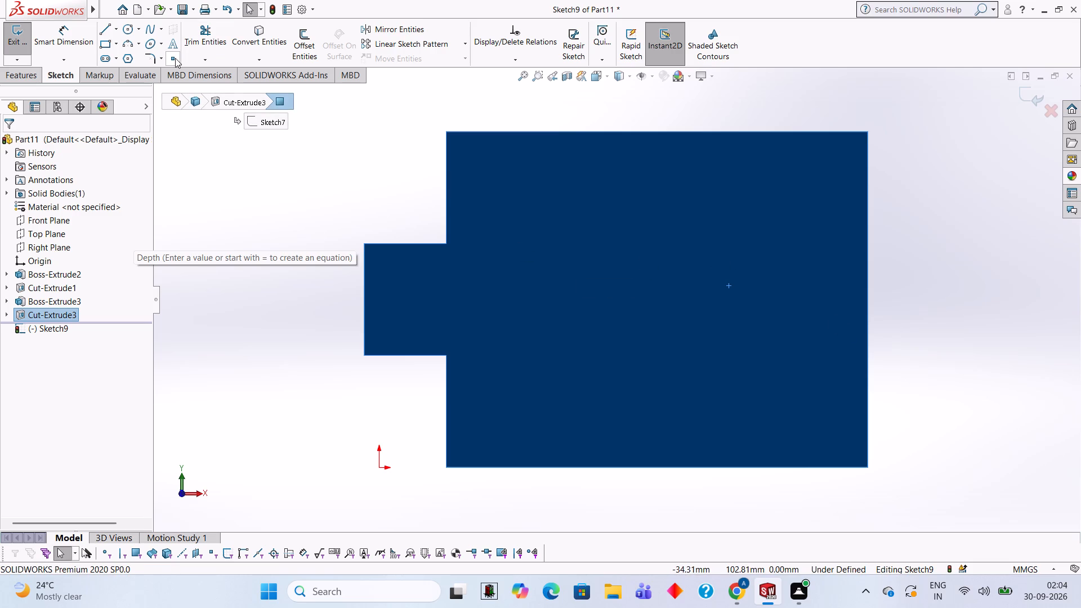
# Turn off the Circle tool's options for adding dimensions and diameter dimensions.
pyautogui.click(126, 26)
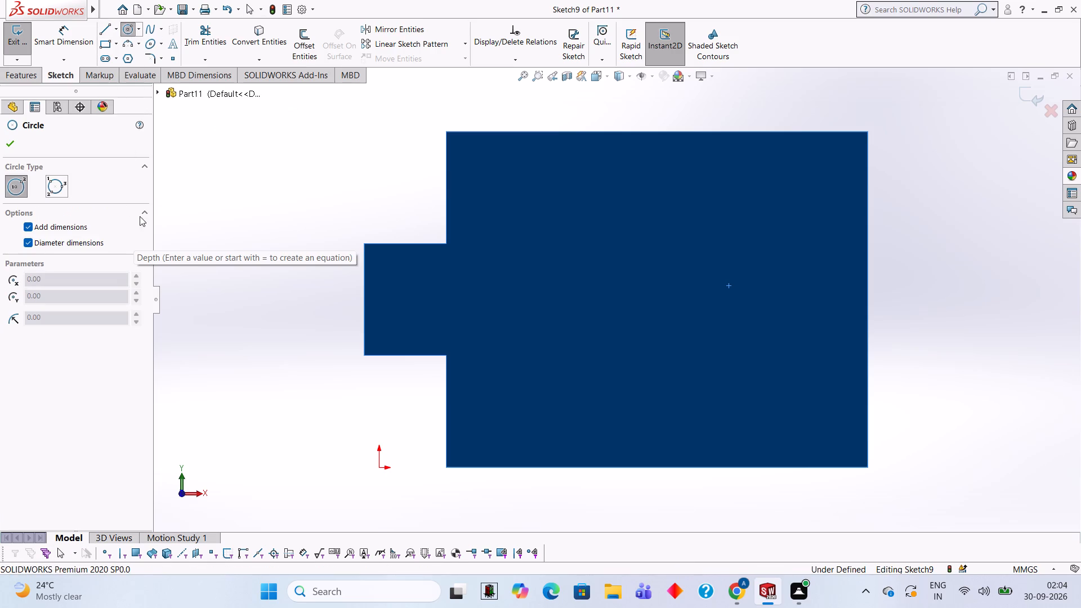
pyautogui.click(26, 228)
pyautogui.click(28, 243)
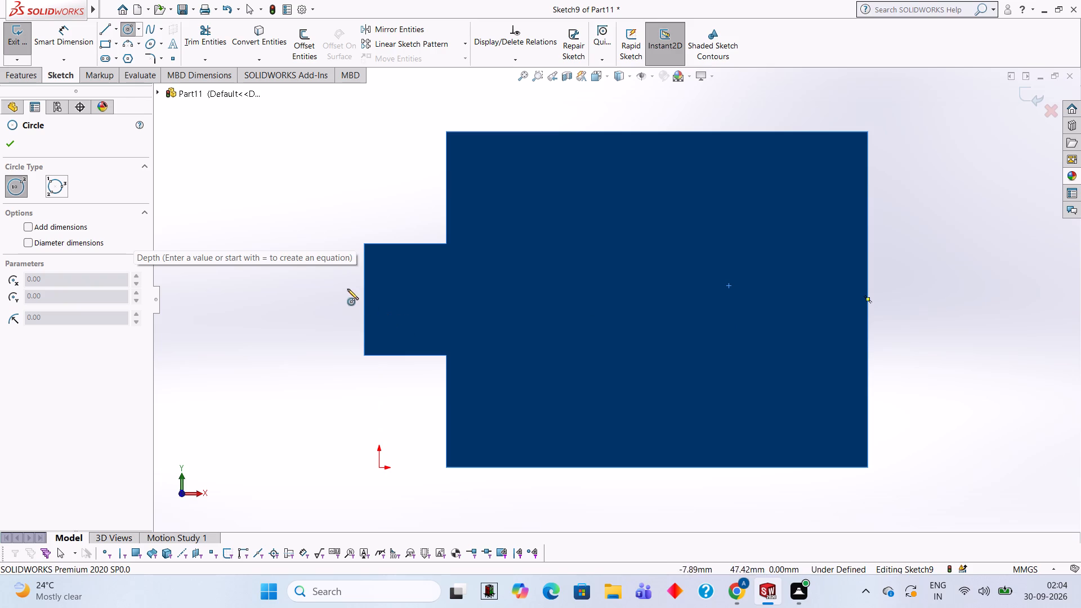
# Draw a 115 mm horizontal line from the midpoint of the narrow end's outer edge into the block face.
pyautogui.click(105, 35)
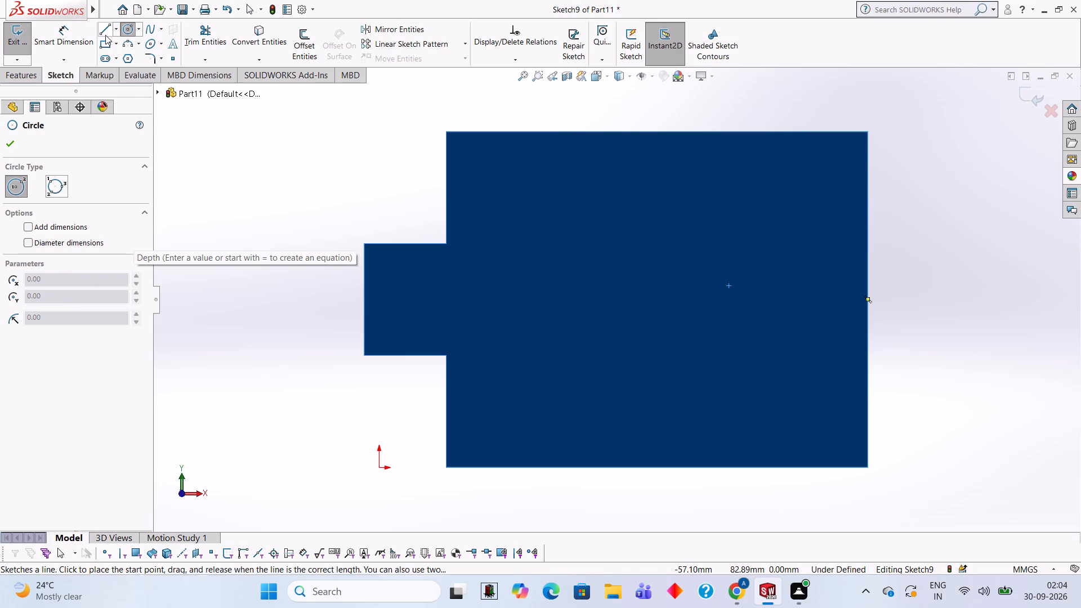
pyautogui.click(362, 299)
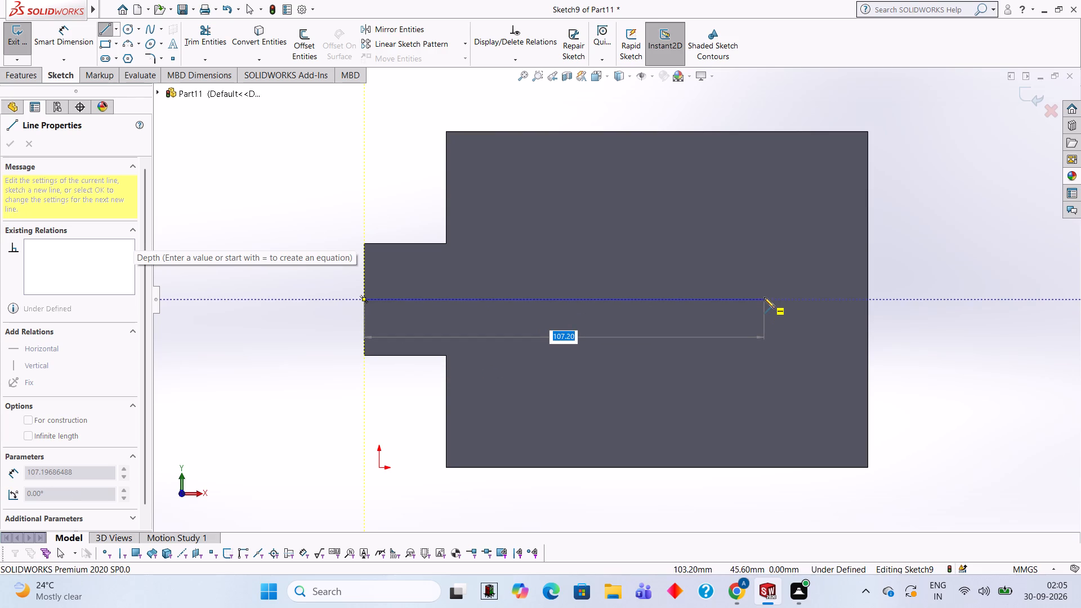
pyautogui.write('115')
pyautogui.press('Return')
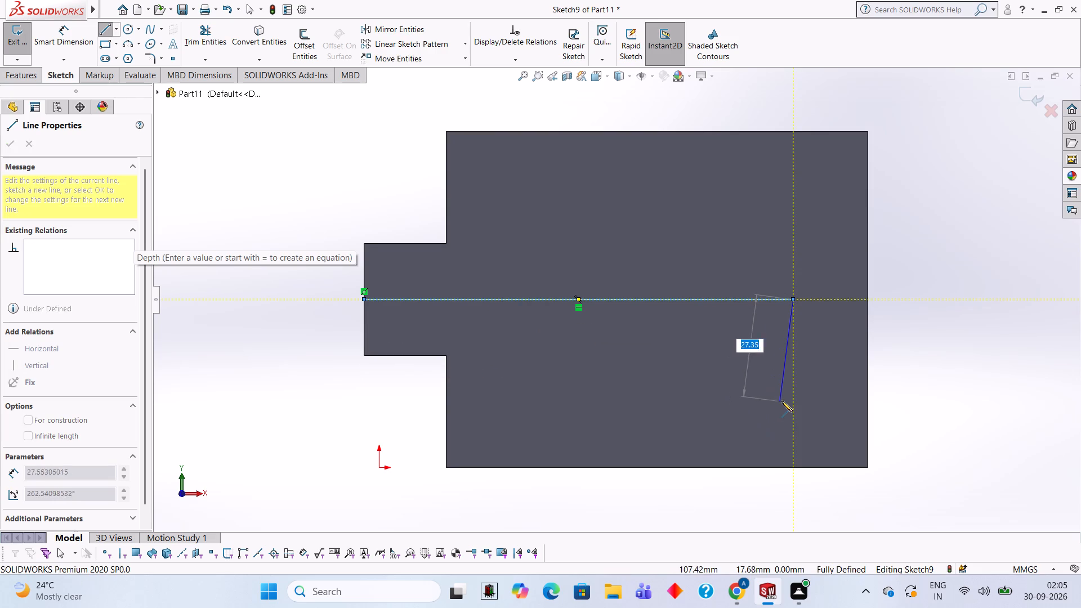
pyautogui.press('Escape')
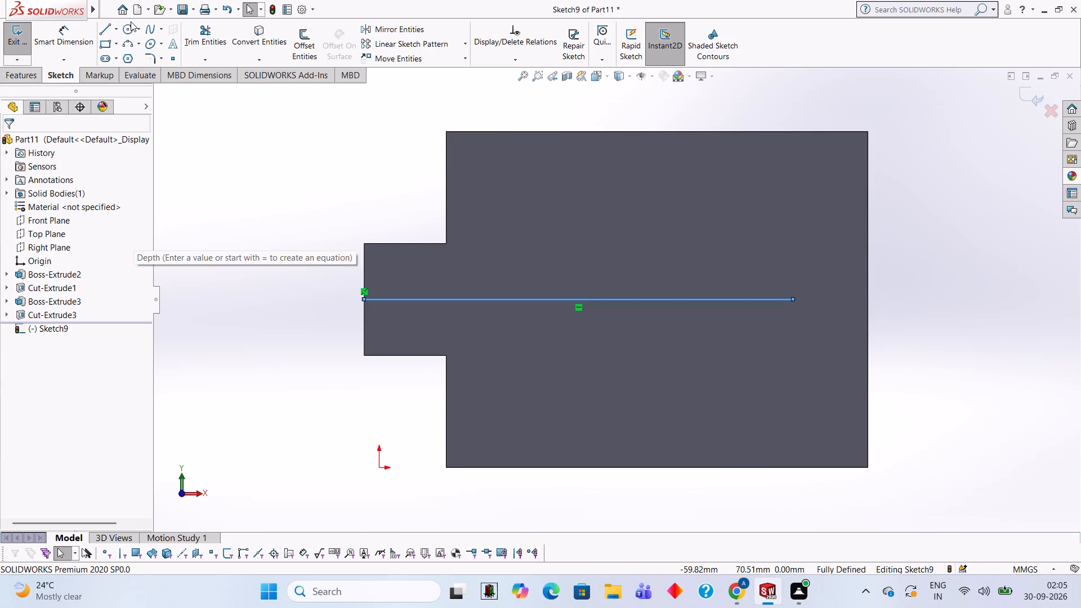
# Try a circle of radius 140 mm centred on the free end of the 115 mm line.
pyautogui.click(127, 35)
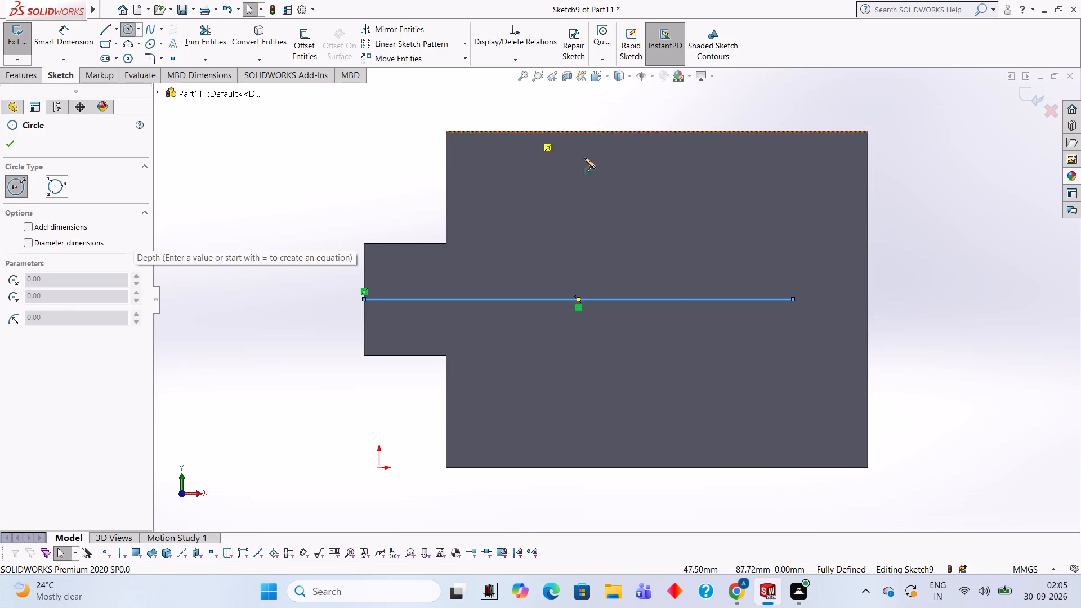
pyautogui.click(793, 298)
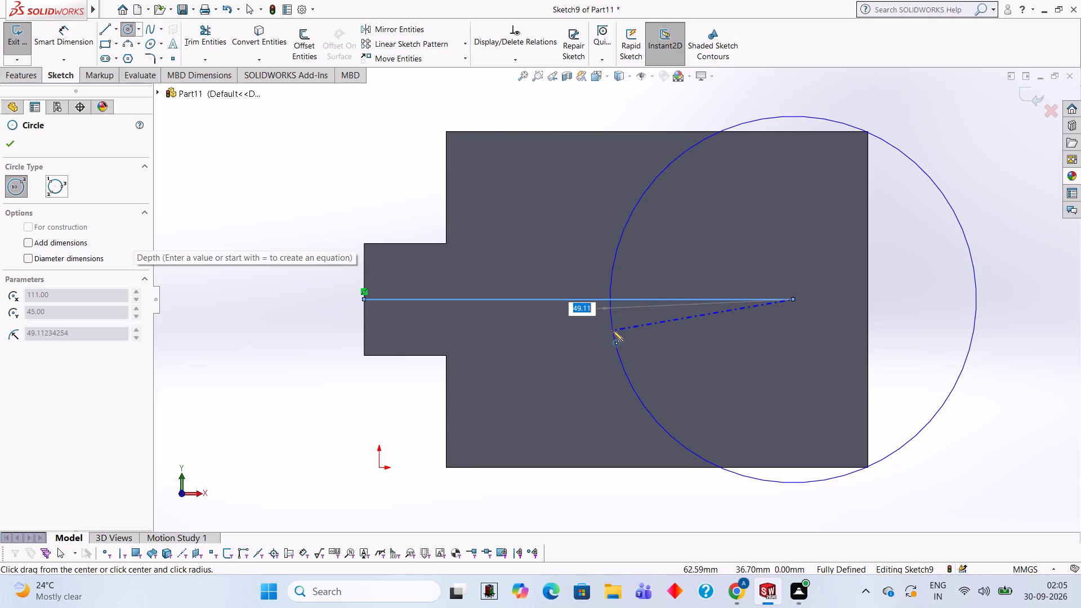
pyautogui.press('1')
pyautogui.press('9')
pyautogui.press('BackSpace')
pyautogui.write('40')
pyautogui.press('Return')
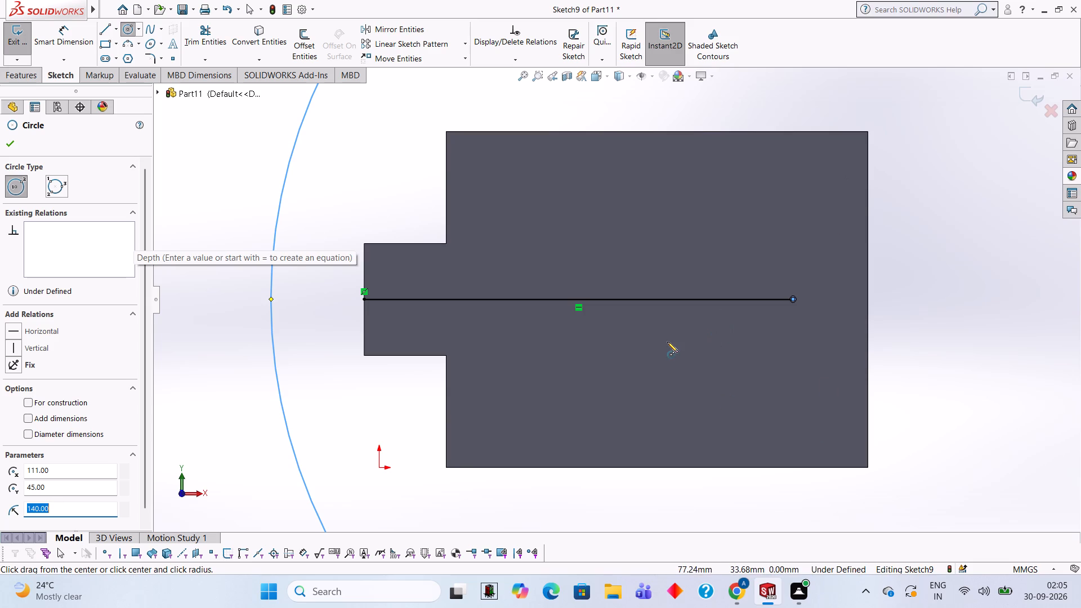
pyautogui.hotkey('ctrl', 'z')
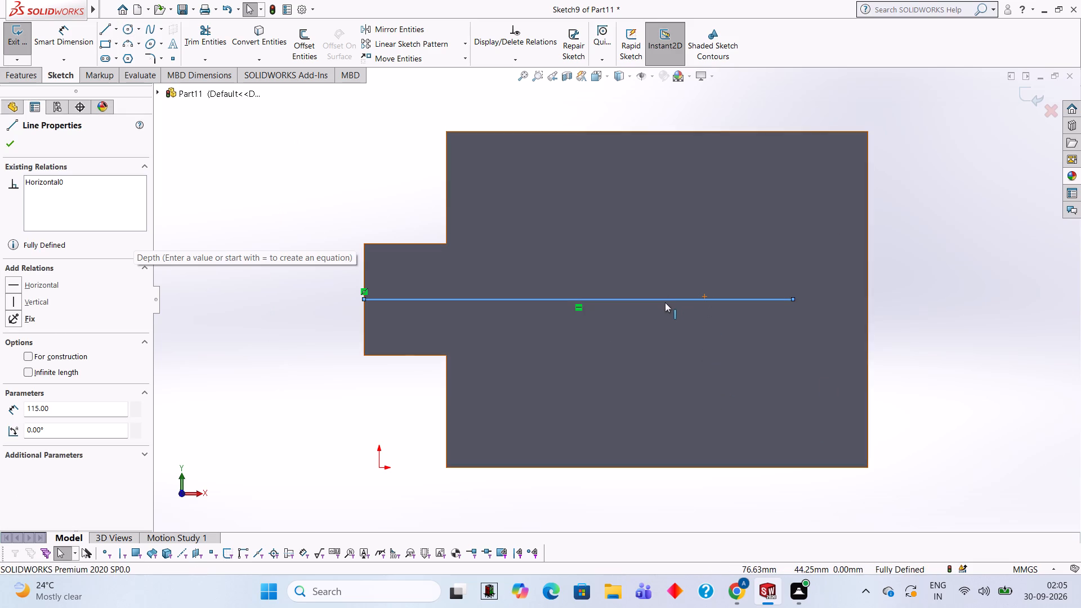
# Draw a three-point arc of radius 140 mm between the wide end's two corners, bulging outward from the block.
pyautogui.click(127, 47)
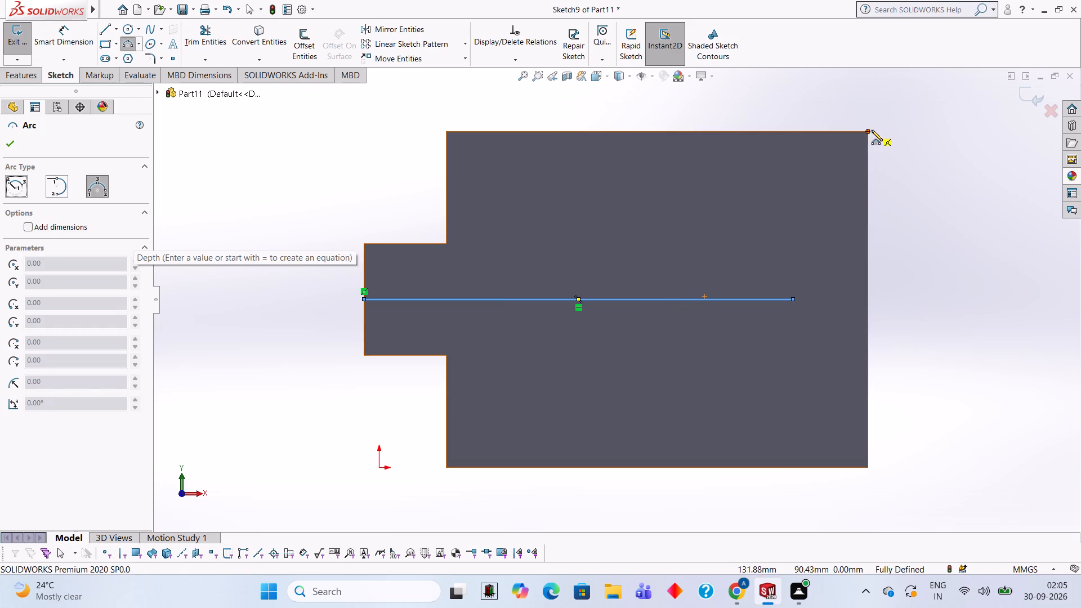
pyautogui.click(867, 130)
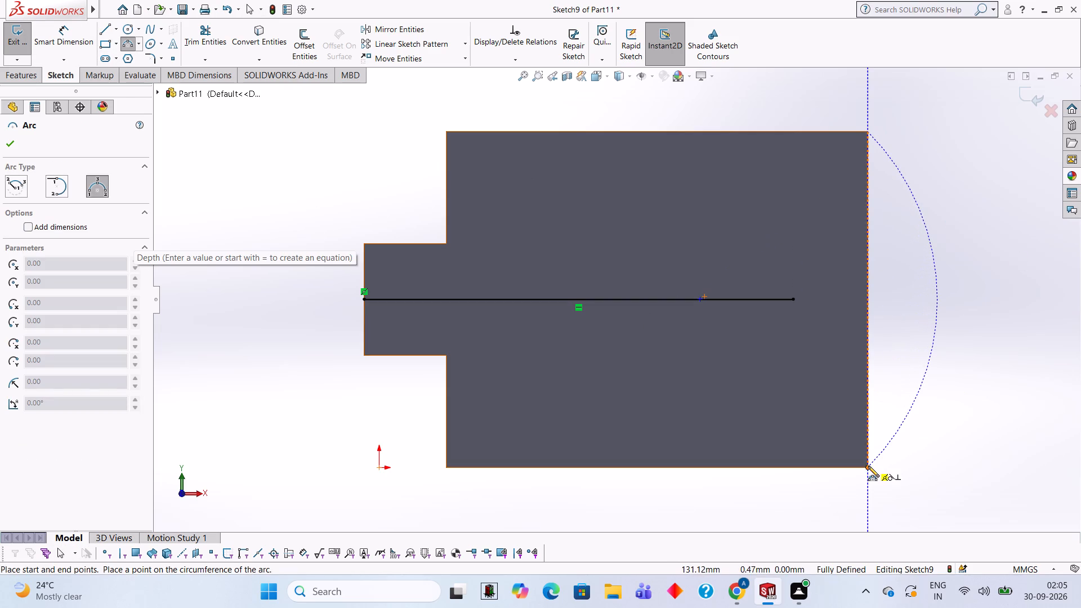
pyautogui.click(868, 468)
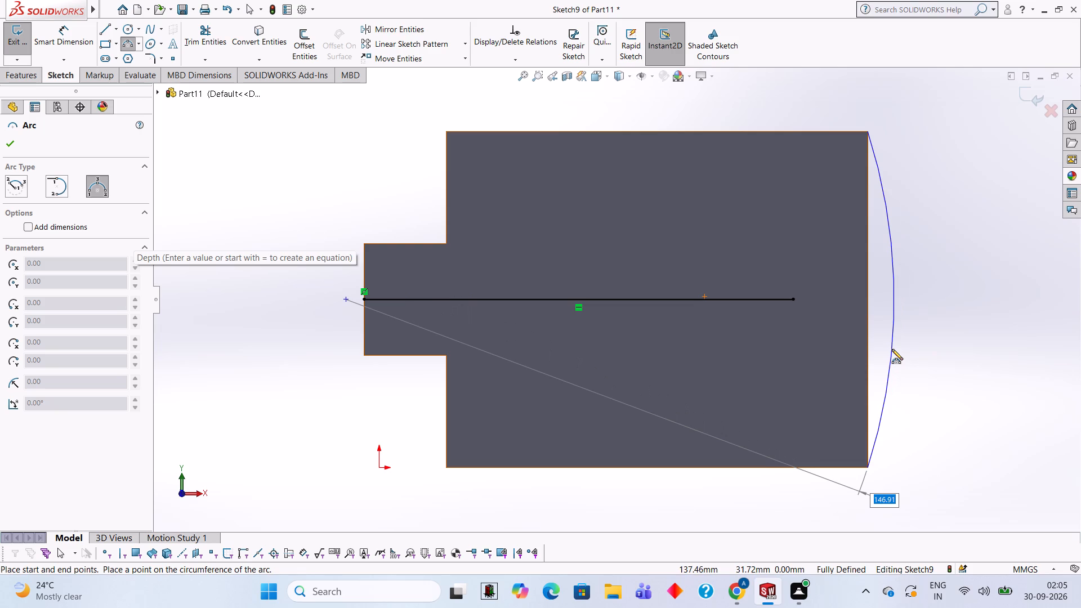
pyautogui.write('140')
pyautogui.press('Return')
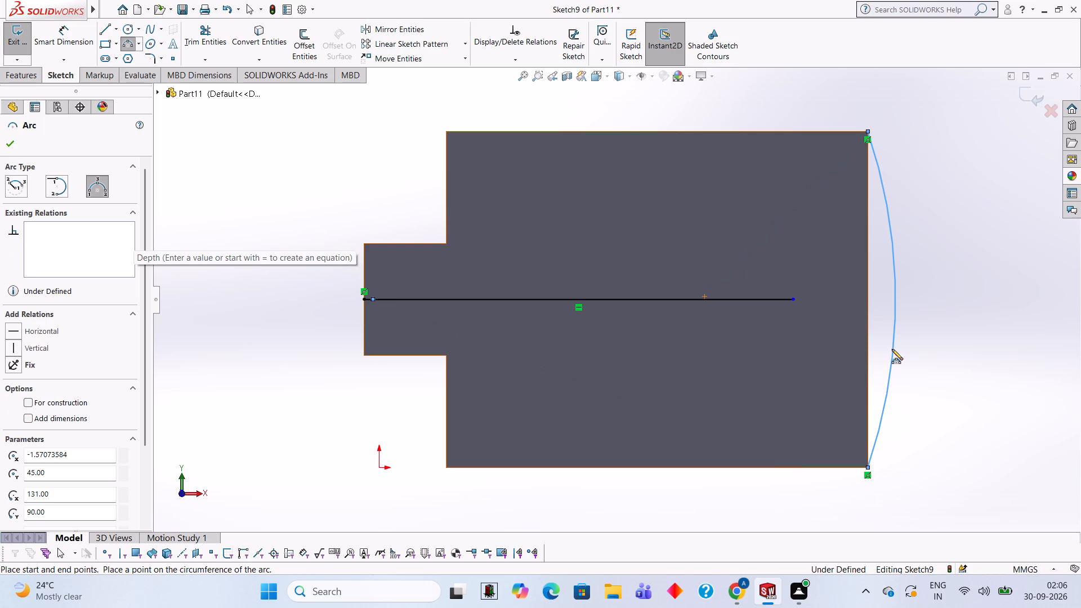
# Switch to Calculator and compute 42 - 21.
pyautogui.moveTo(917, 355); pyautogui.dragTo(916, 194, button='middle')
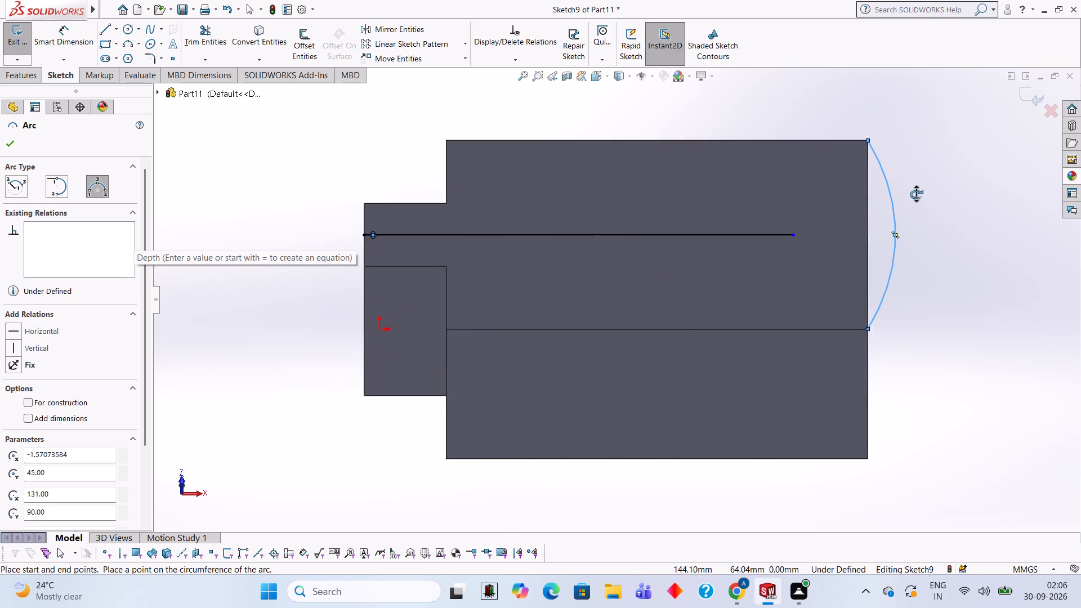
pyautogui.moveTo(916, 194); pyautogui.dragTo(918, 194, button='middle')
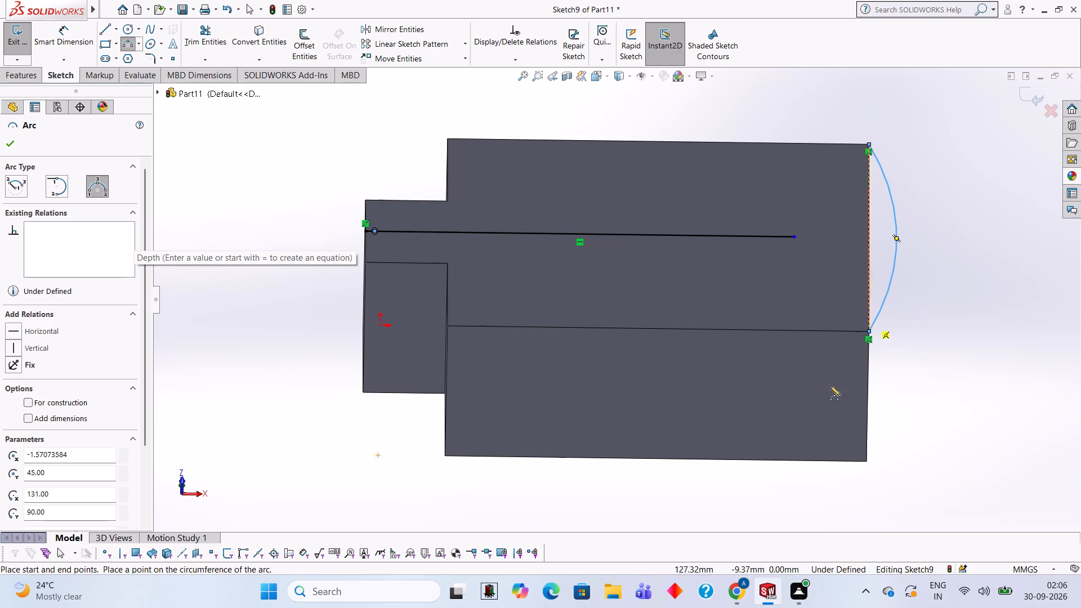
pyautogui.moveTo(778, 409); pyautogui.dragTo(778, 305, button='middle')
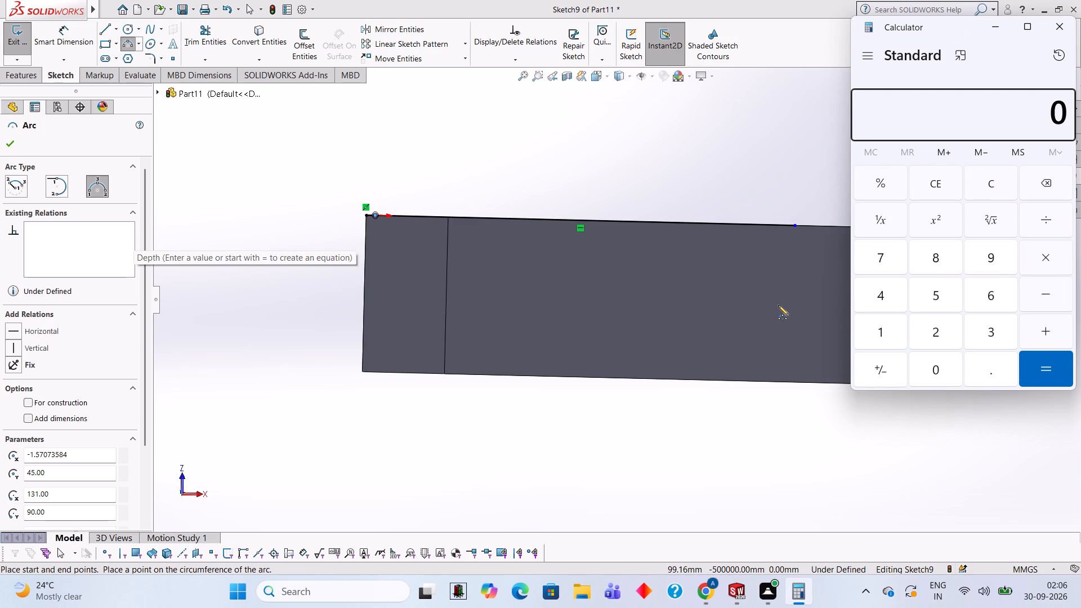
pyautogui.write('42-21')
pyautogui.press('Return')
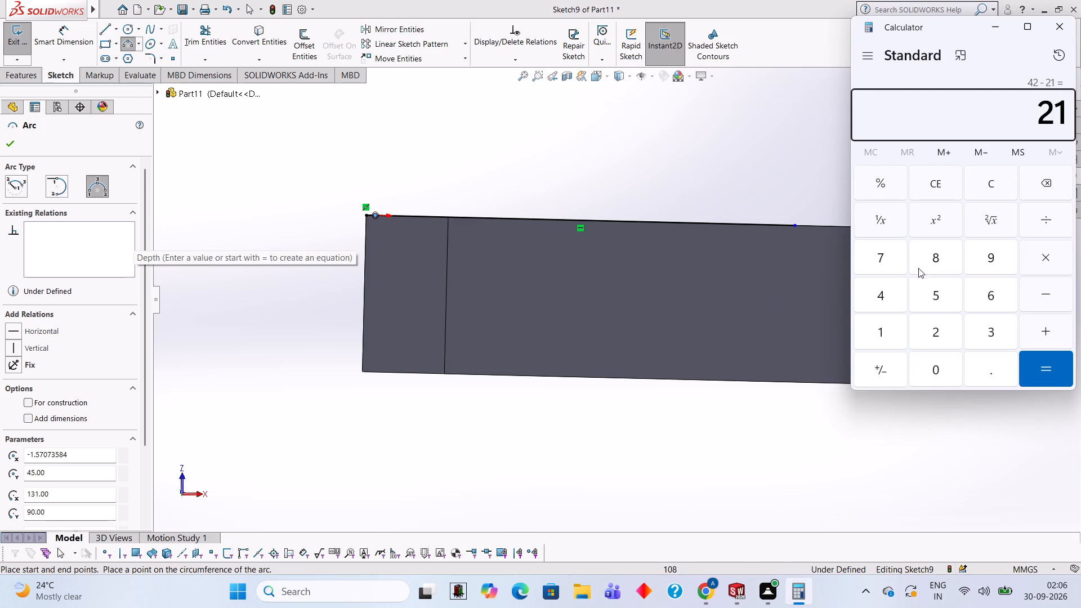
pyautogui.click(1062, 29)
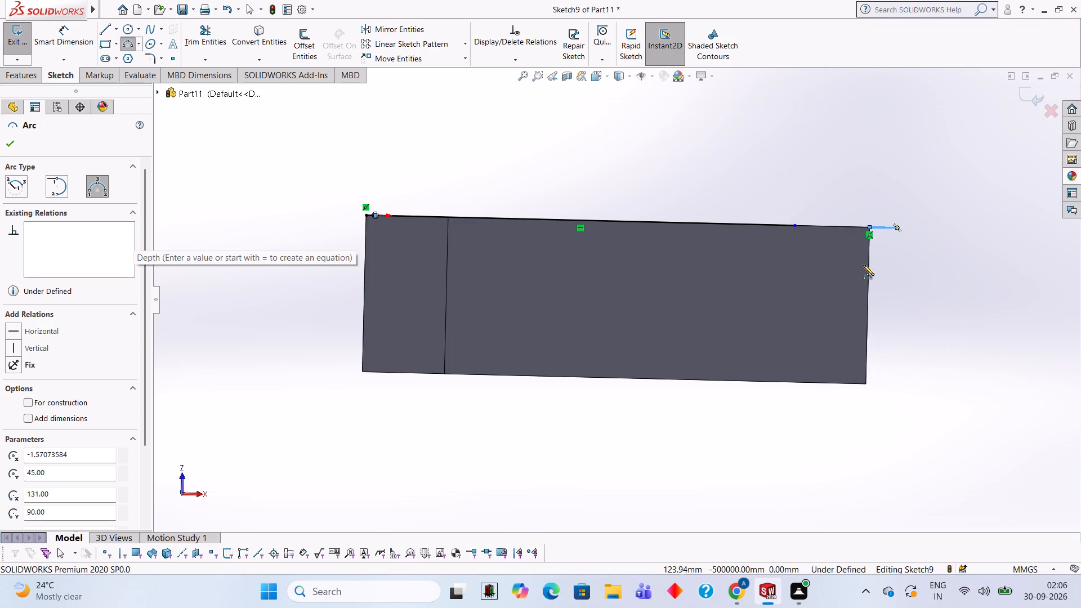
pyautogui.moveTo(908, 214); pyautogui.dragTo(876, 205, button='middle')
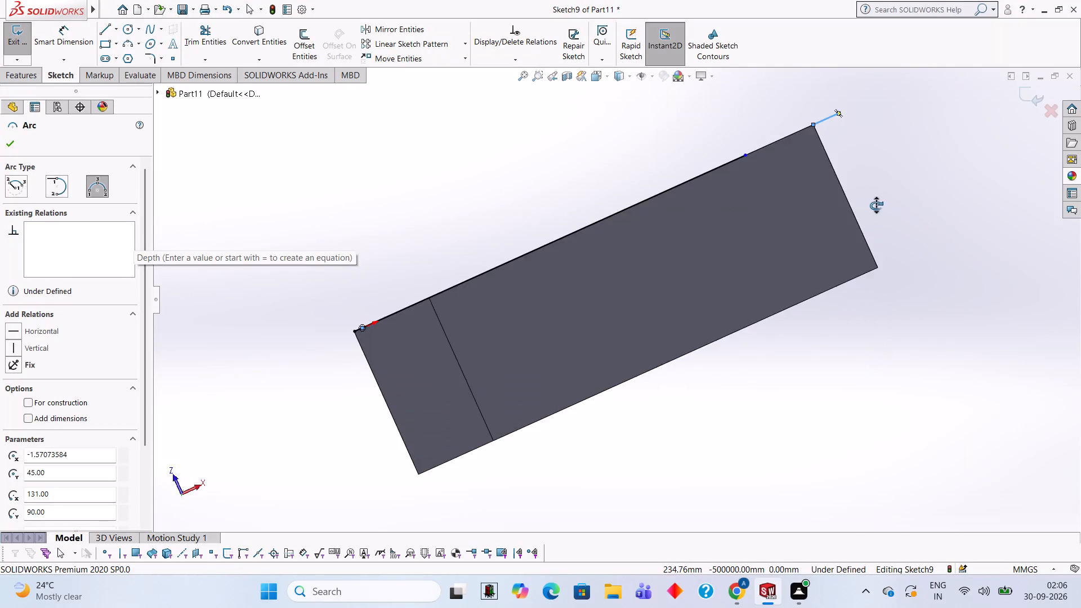
pyautogui.moveTo(876, 205); pyautogui.dragTo(905, 177, button='middle')
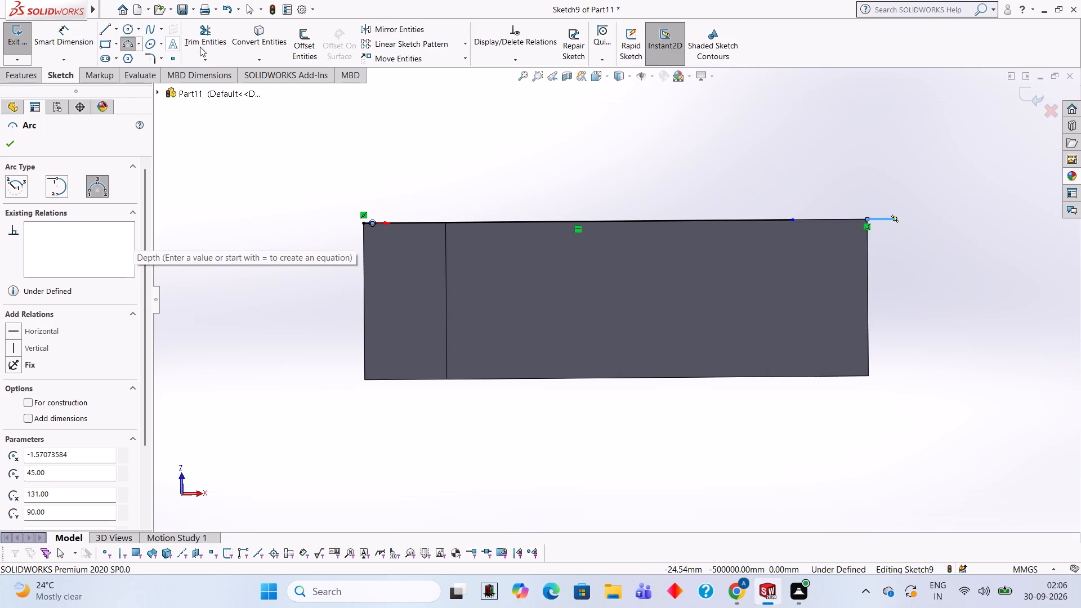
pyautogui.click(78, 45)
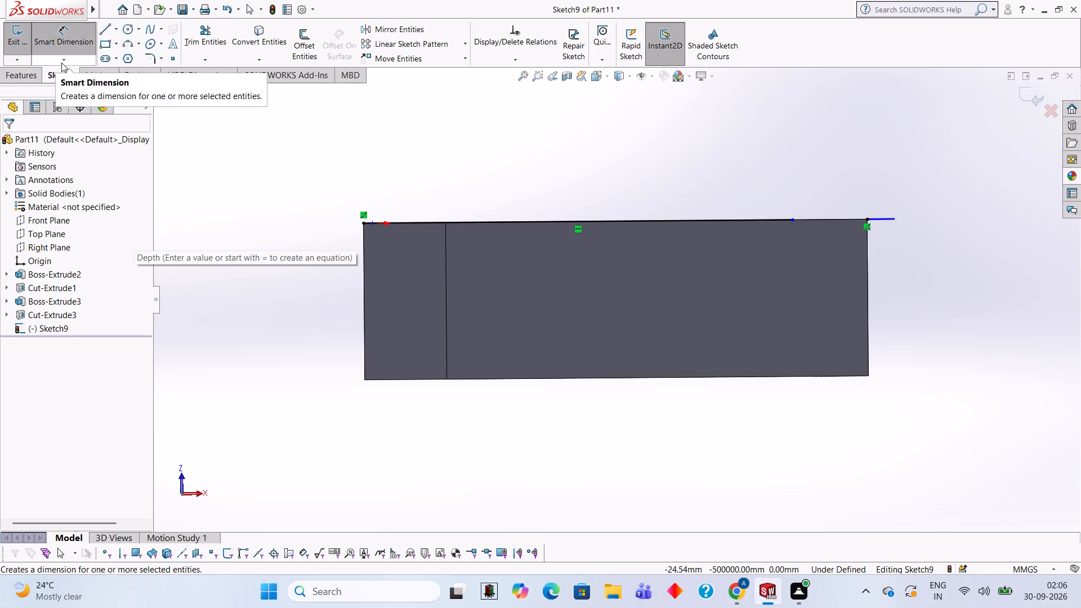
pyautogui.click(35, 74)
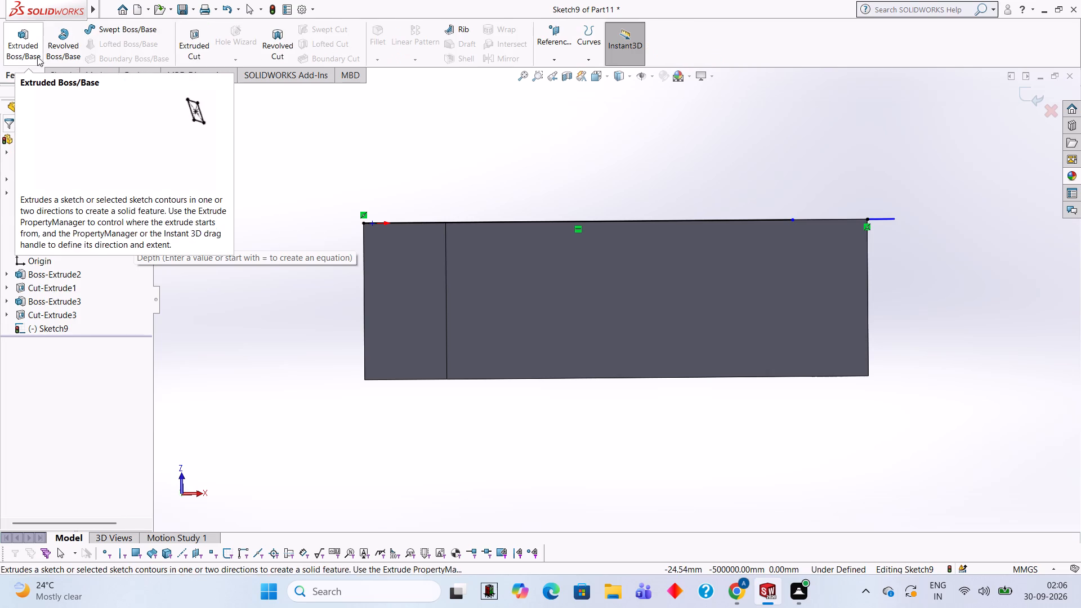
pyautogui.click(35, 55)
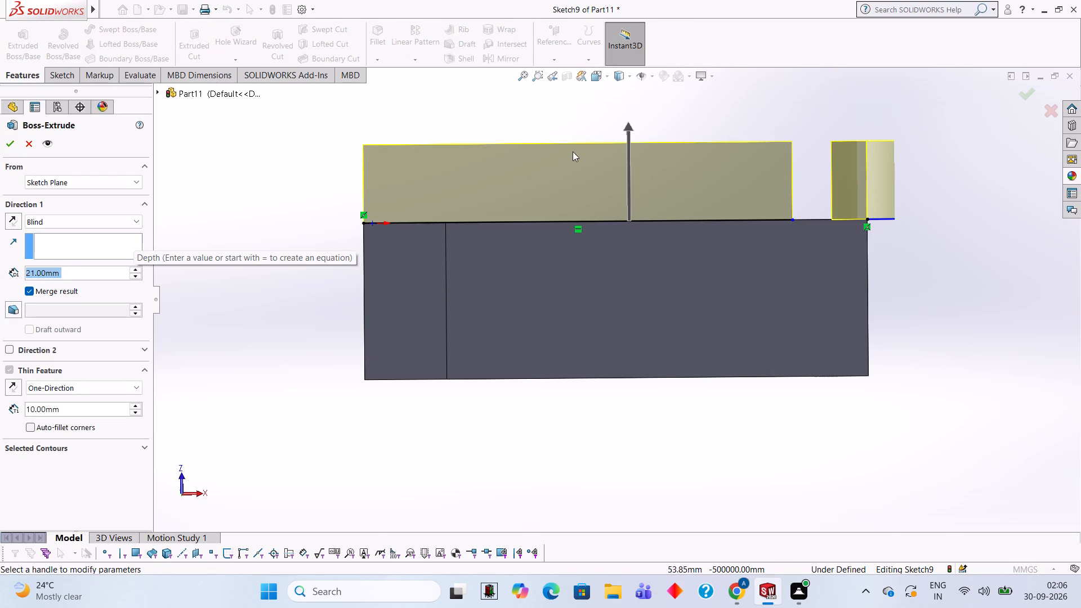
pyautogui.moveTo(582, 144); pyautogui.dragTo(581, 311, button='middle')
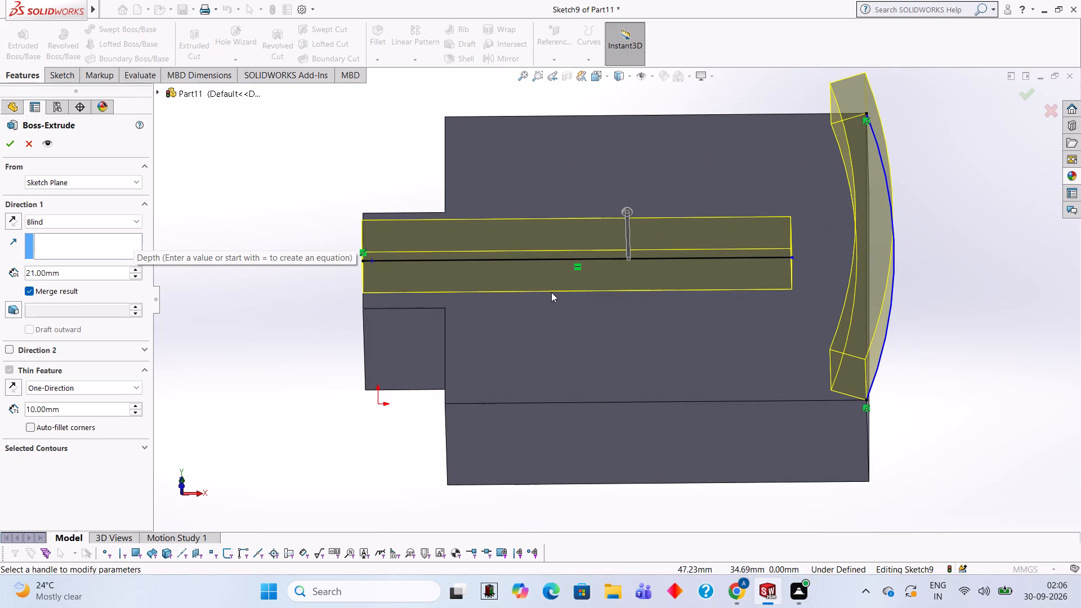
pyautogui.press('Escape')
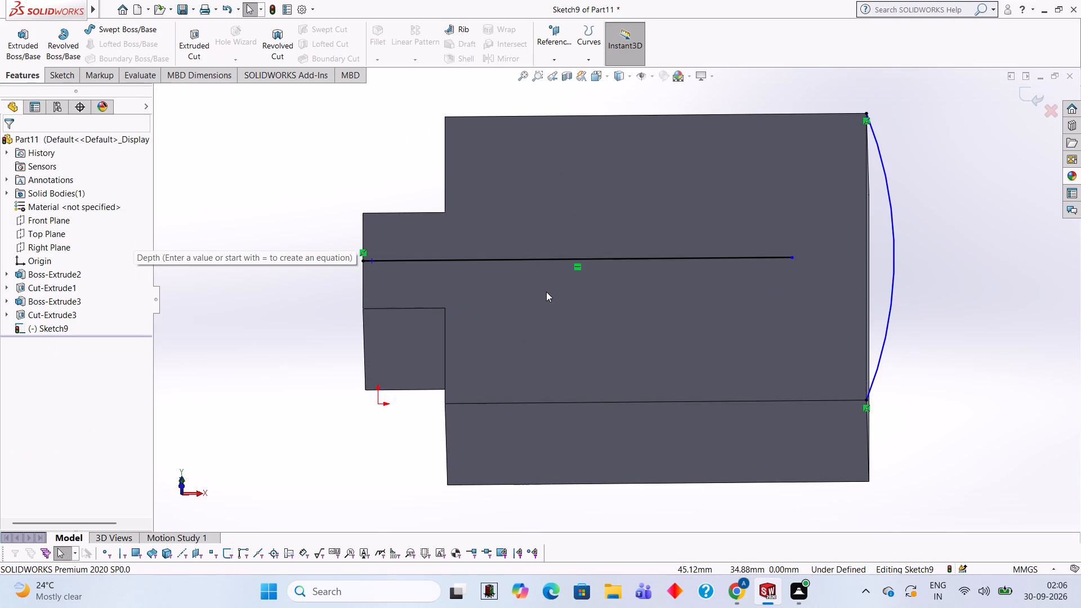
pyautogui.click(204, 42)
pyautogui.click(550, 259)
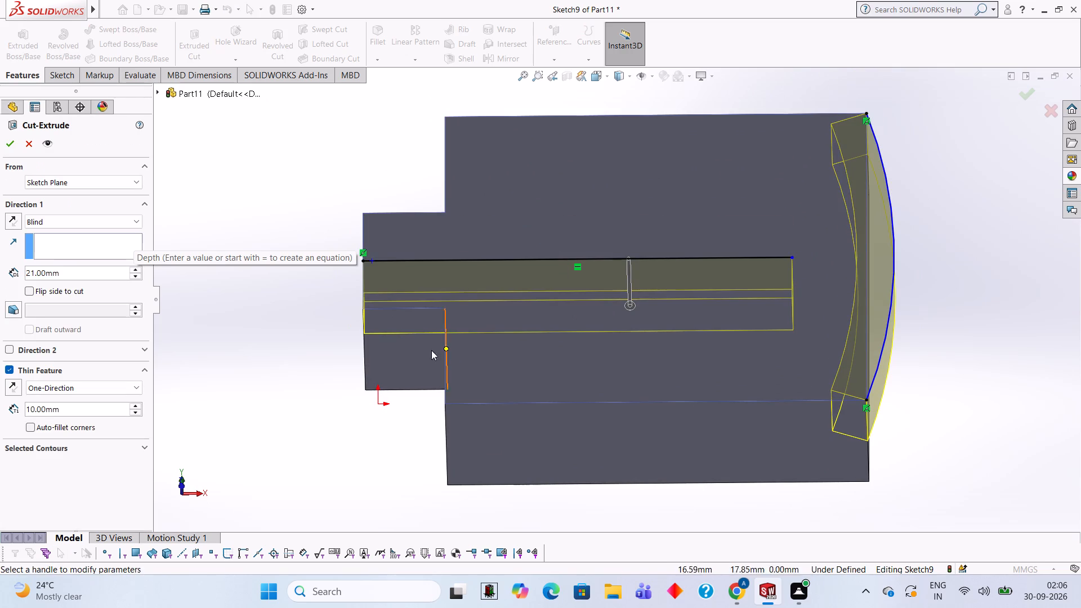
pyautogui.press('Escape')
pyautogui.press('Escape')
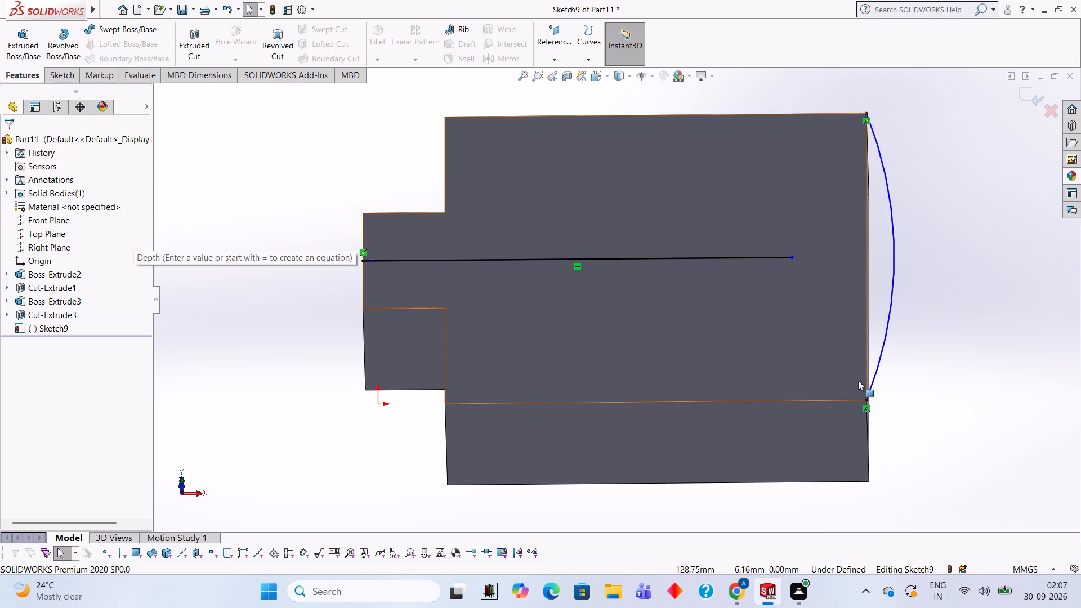
# Delete the 115 mm horizontal line from the sketch.
pyautogui.click(68, 76)
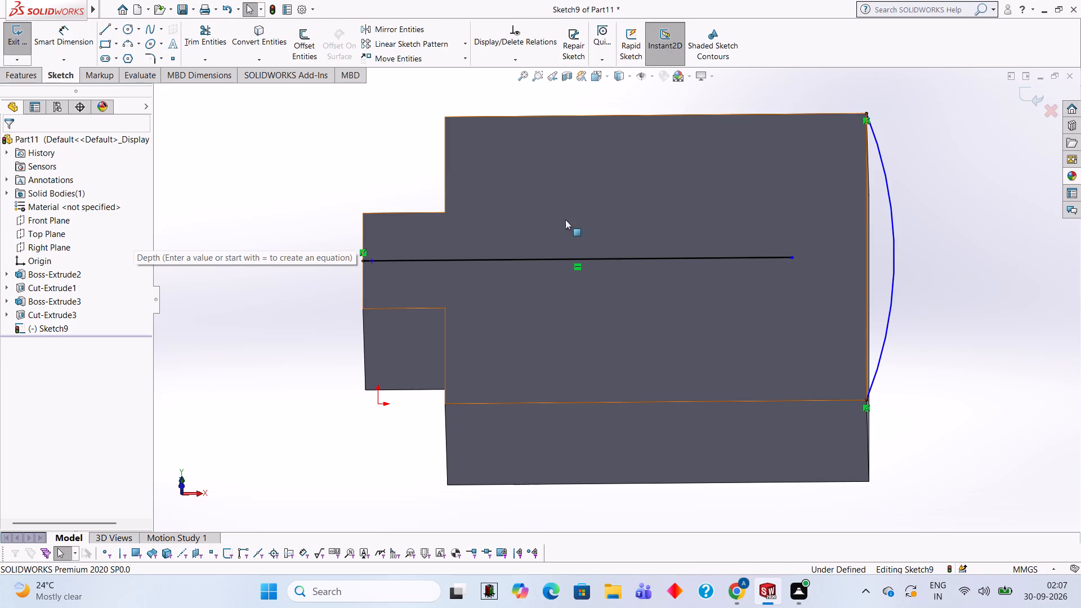
pyautogui.click(537, 257)
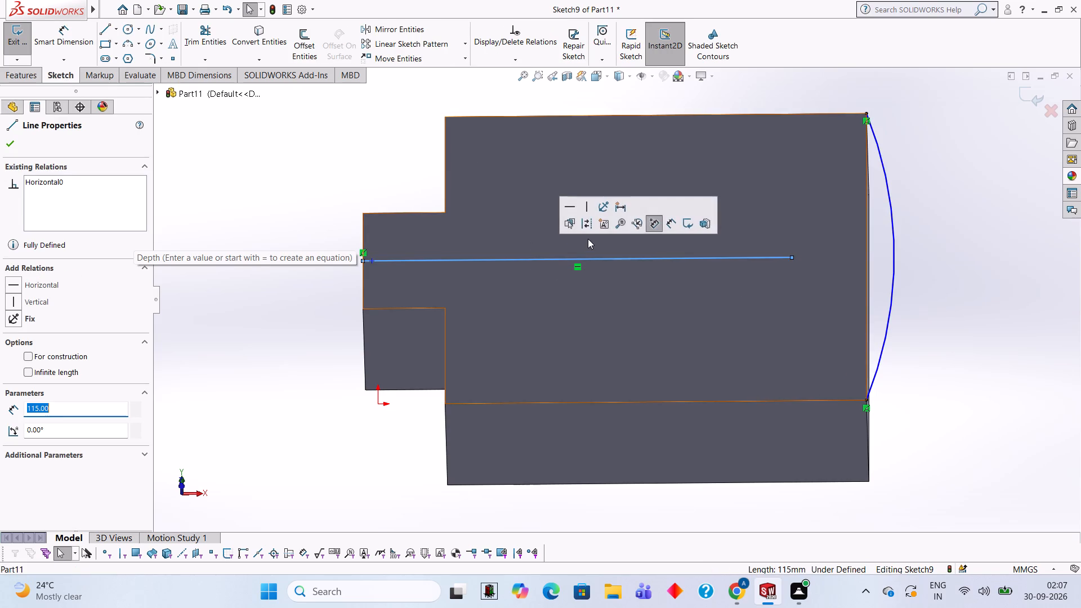
pyautogui.press('Delete')
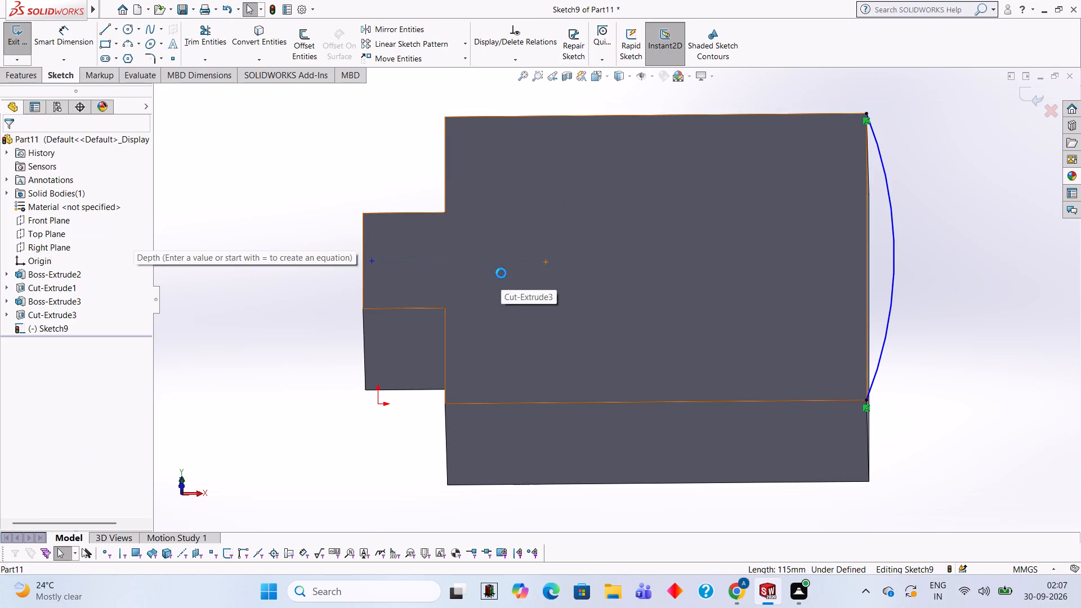
# Close the arc profile with a 90 mm vertical line between the arc's endpoints along the wide end's edge.
pyautogui.scroll(-1, 839, 171)
pyautogui.scroll(1, 829, 150)
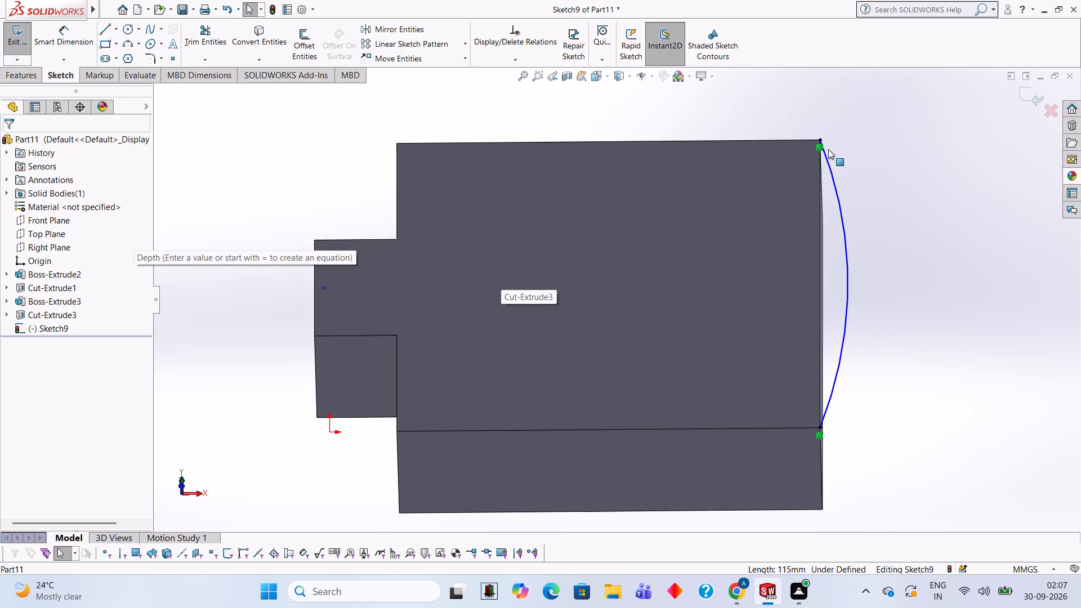
pyautogui.click(107, 34)
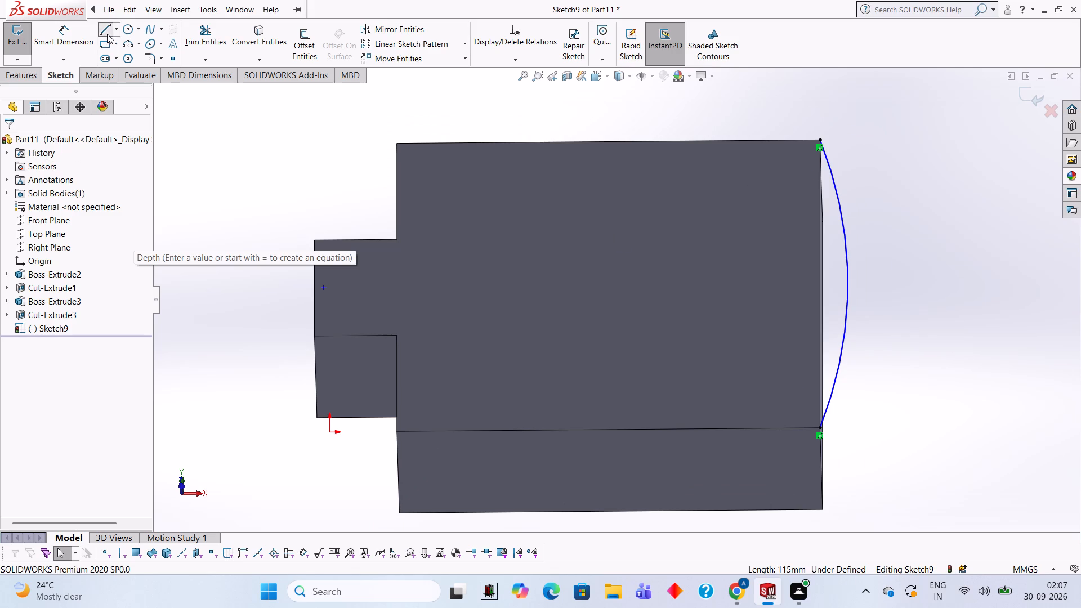
pyautogui.click(820, 138)
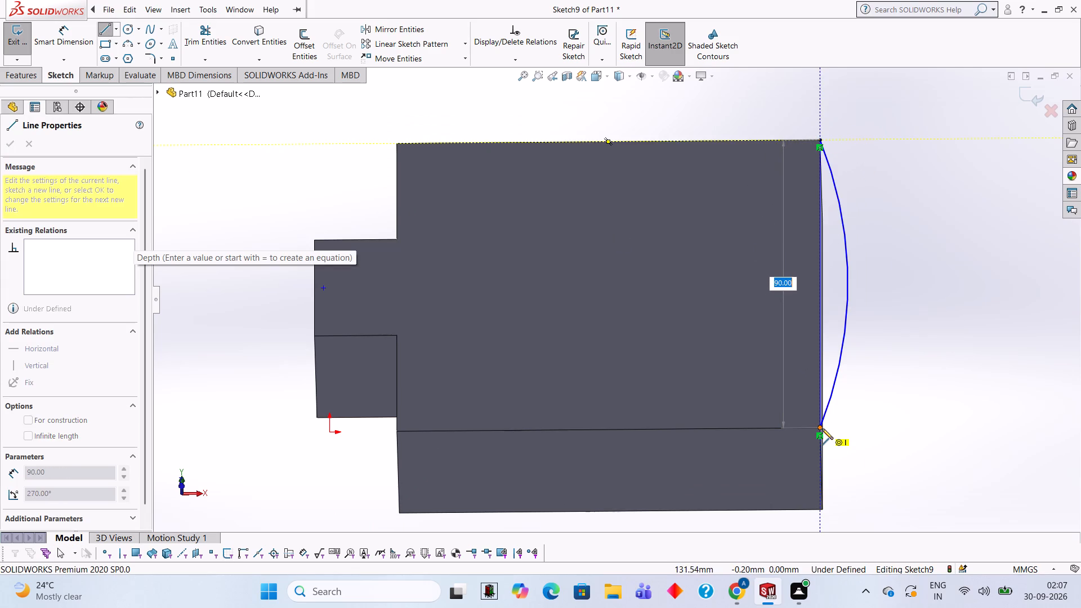
pyautogui.click(822, 428)
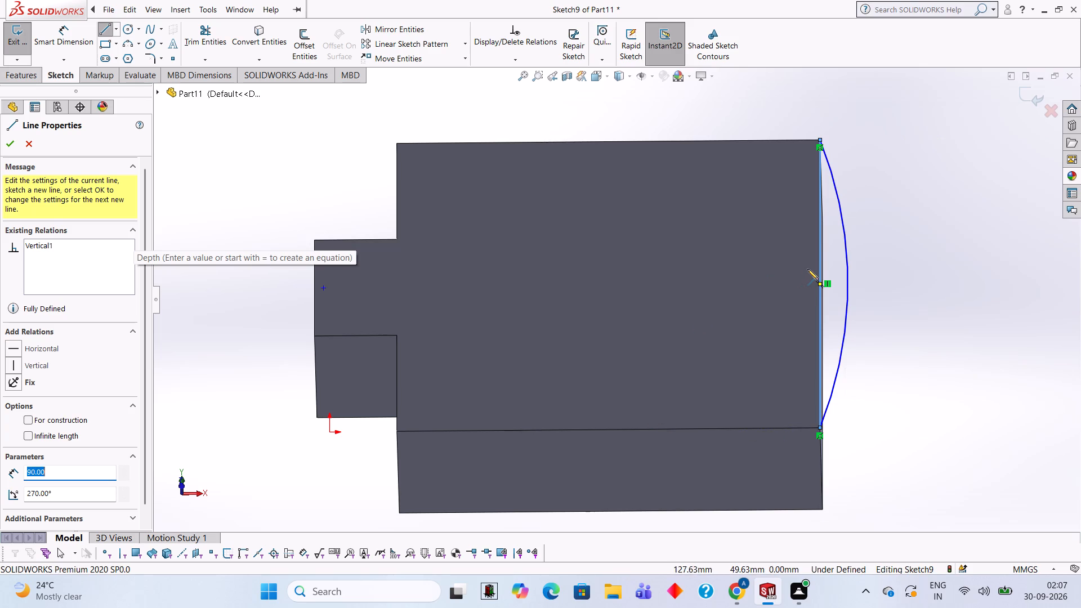
pyautogui.press('Escape')
# Extrude the closed arc profile 21 mm blind in the reversed direction, along the block's wide end, merging the result.
pyautogui.scroll(-7, 833, 269)
pyautogui.scroll(-2, 690, 334)
pyautogui.scroll(1, 674, 336)
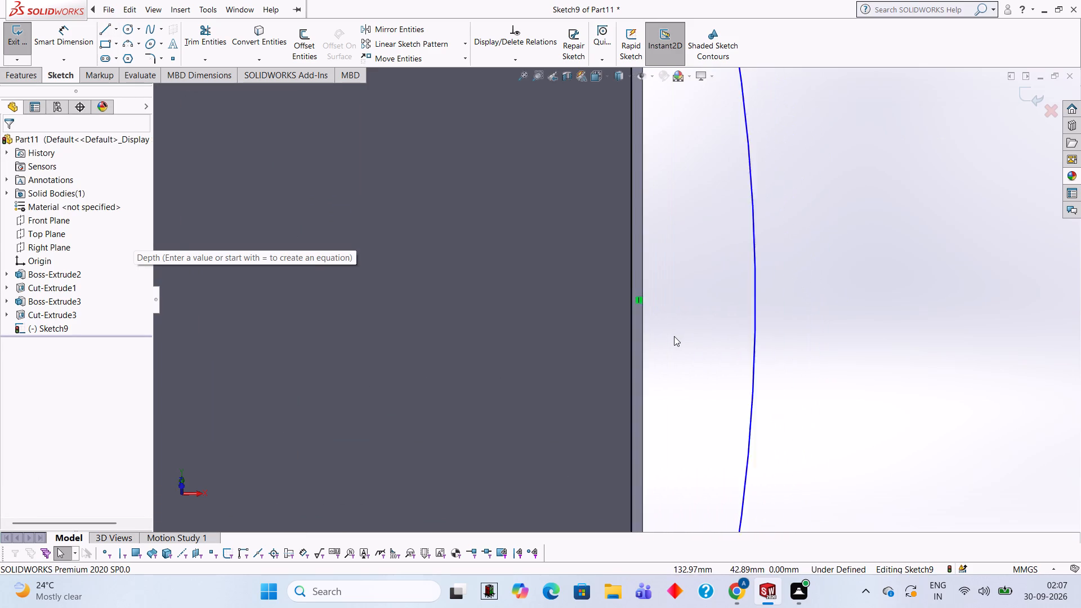
pyautogui.scroll(8, 674, 336)
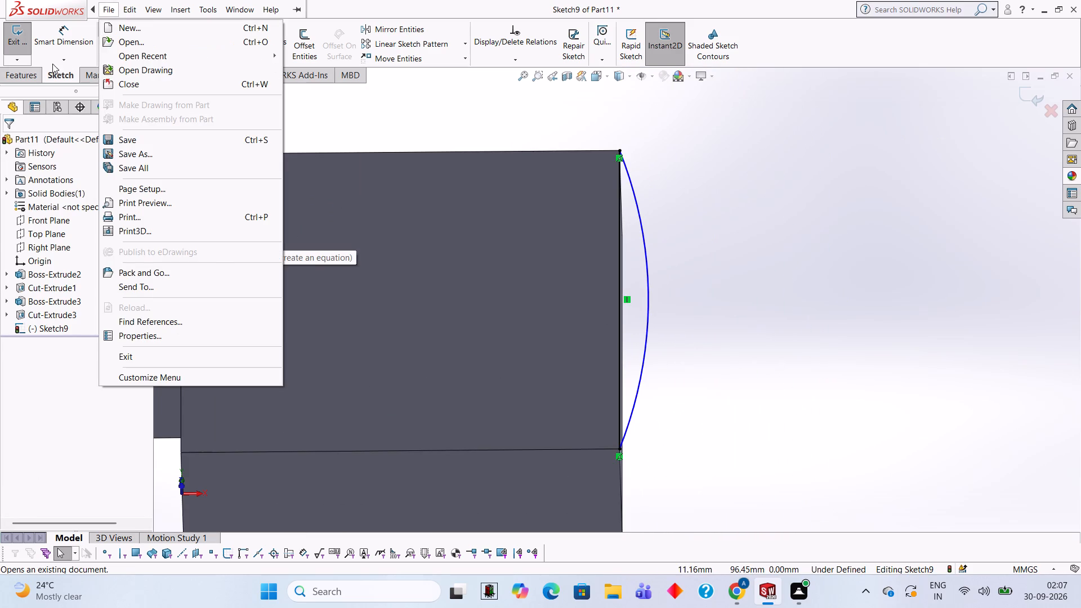
pyautogui.click(27, 71)
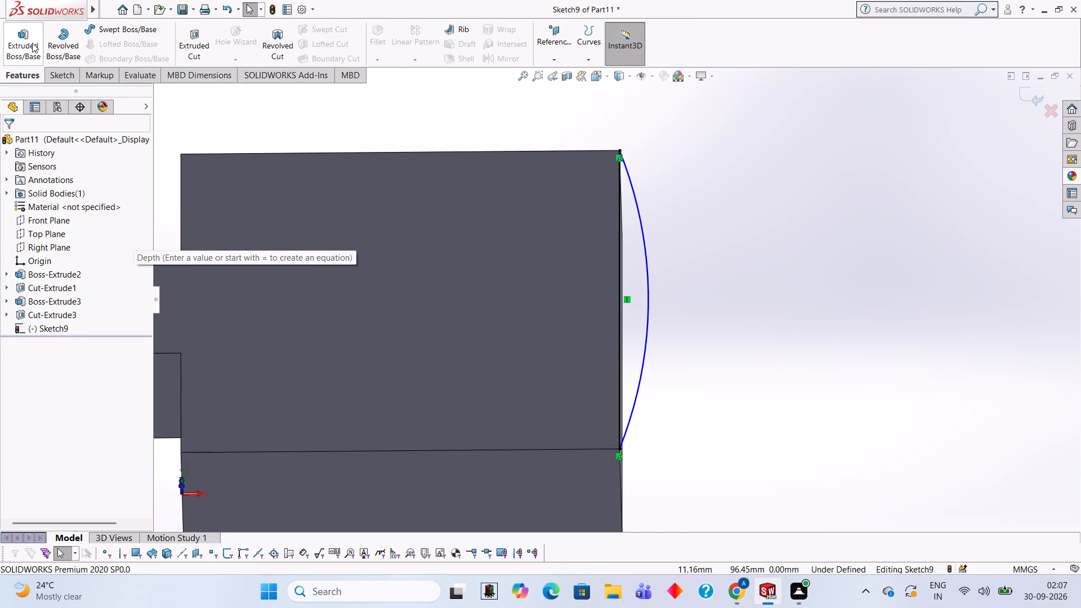
pyautogui.click(32, 43)
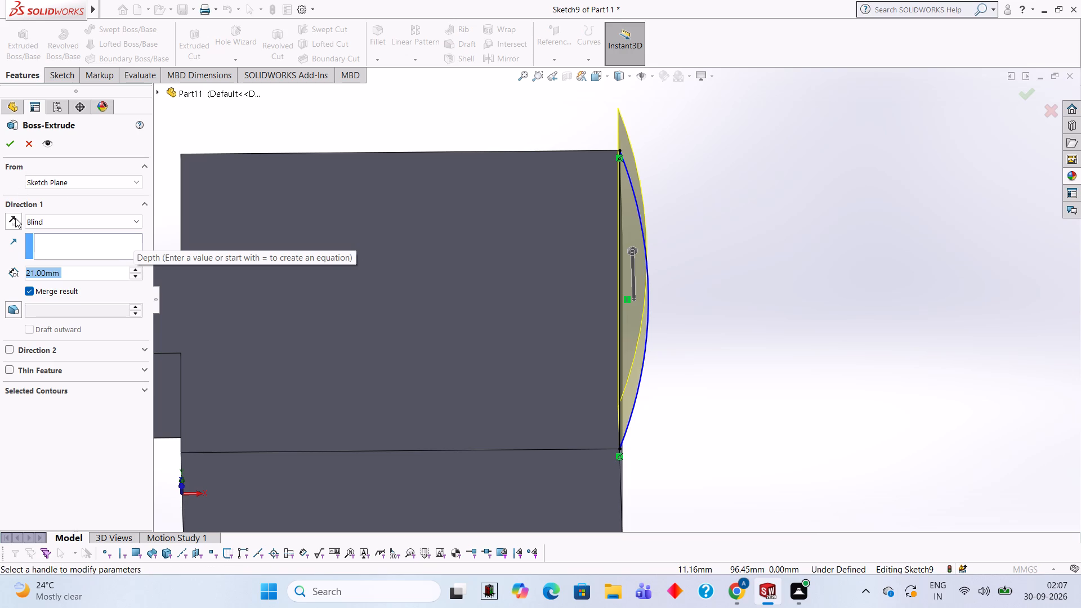
pyautogui.click(15, 218)
pyautogui.moveTo(375, 292); pyautogui.dragTo(375, 201, button='middle')
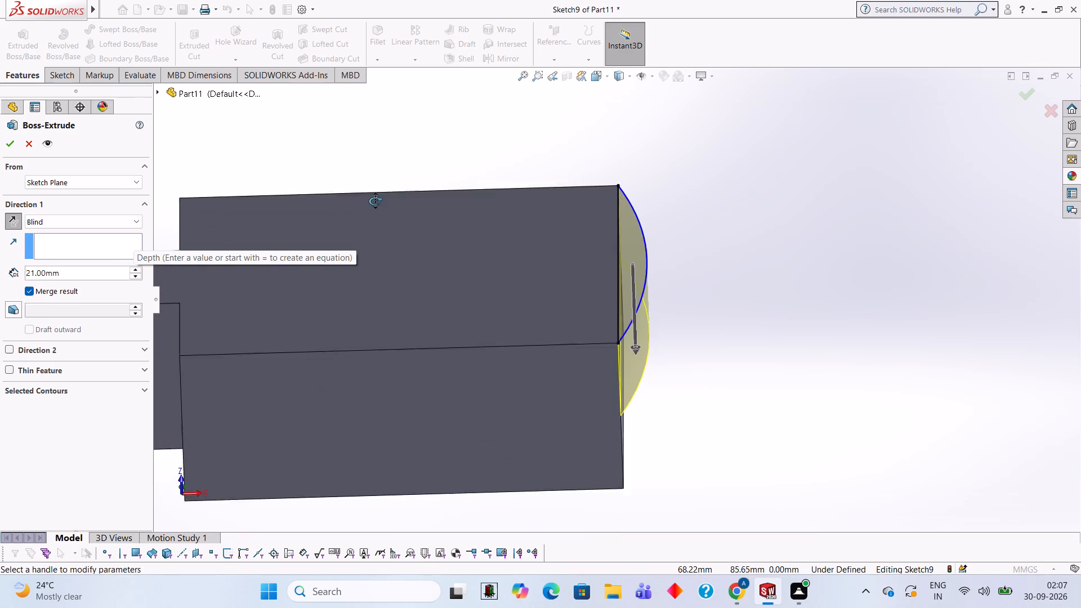
pyautogui.moveTo(375, 201); pyautogui.dragTo(376, 202, button='middle')
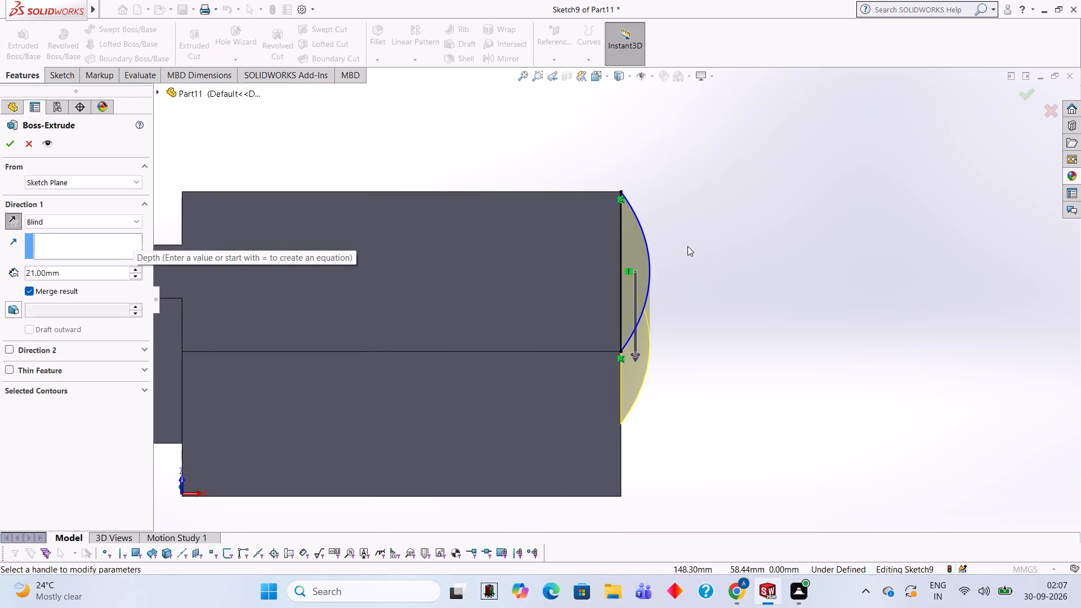
pyautogui.moveTo(645, 311); pyautogui.dragTo(613, 351, button='middle')
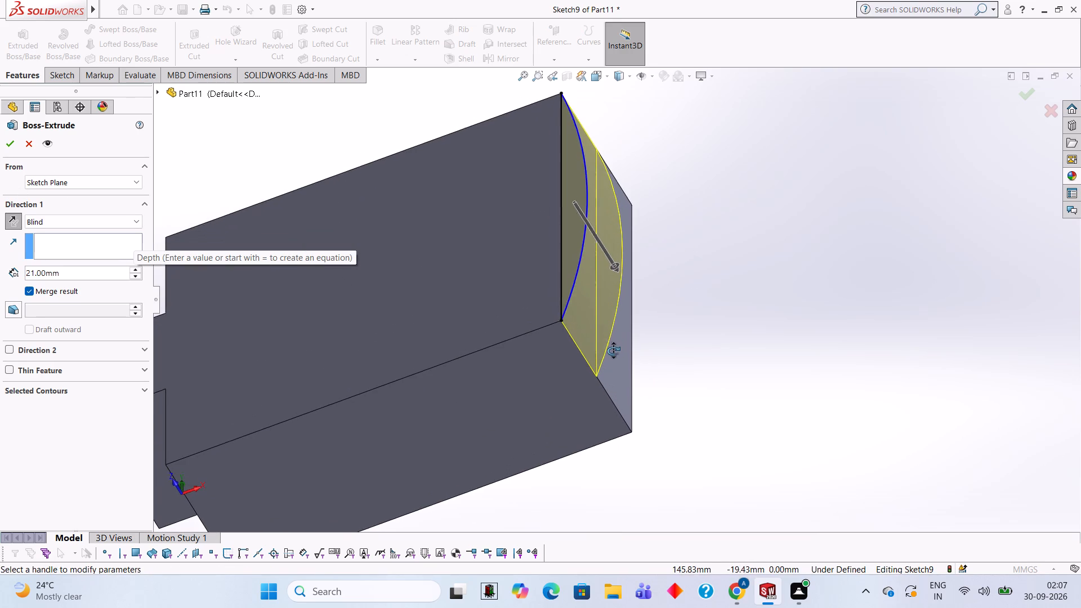
pyautogui.moveTo(613, 351); pyautogui.dragTo(613, 351, button='middle')
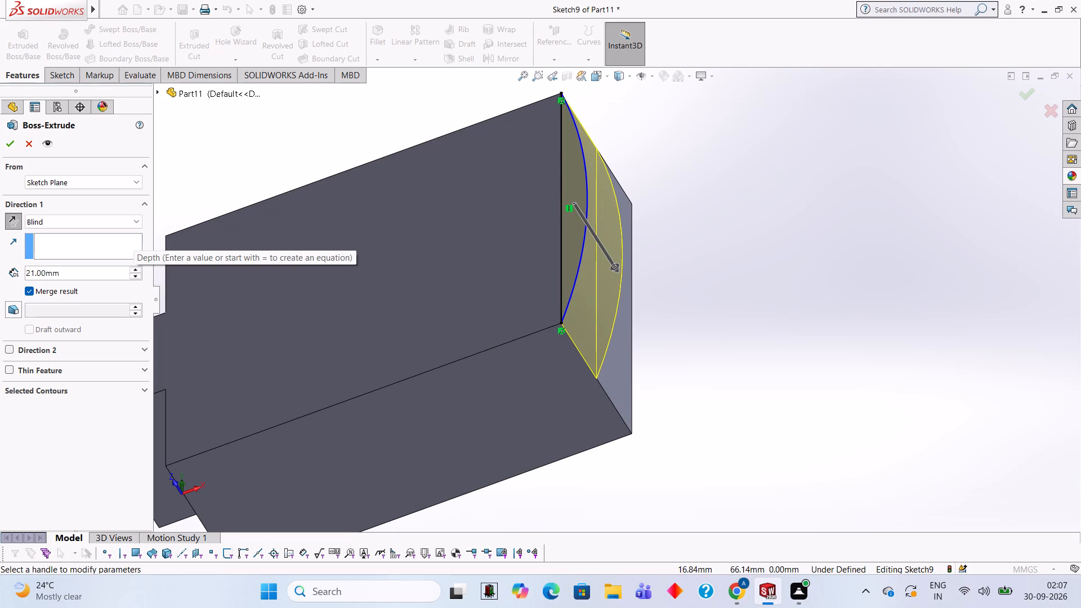
pyautogui.click(17, 150)
pyautogui.click(663, 283)
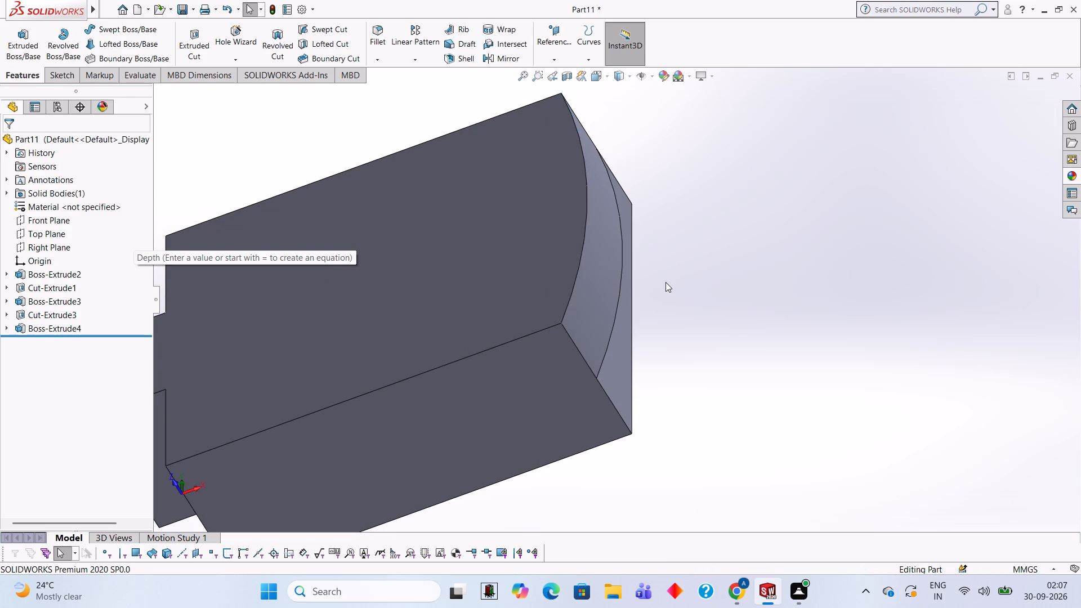
# Open a sketch on the flat end face beside the curved boss and view it square-on.
pyautogui.moveTo(674, 285); pyautogui.dragTo(702, 255, button='middle')
pyautogui.scroll(3, 702, 256)
pyautogui.moveTo(702, 252); pyautogui.dragTo(721, 293, button='middle')
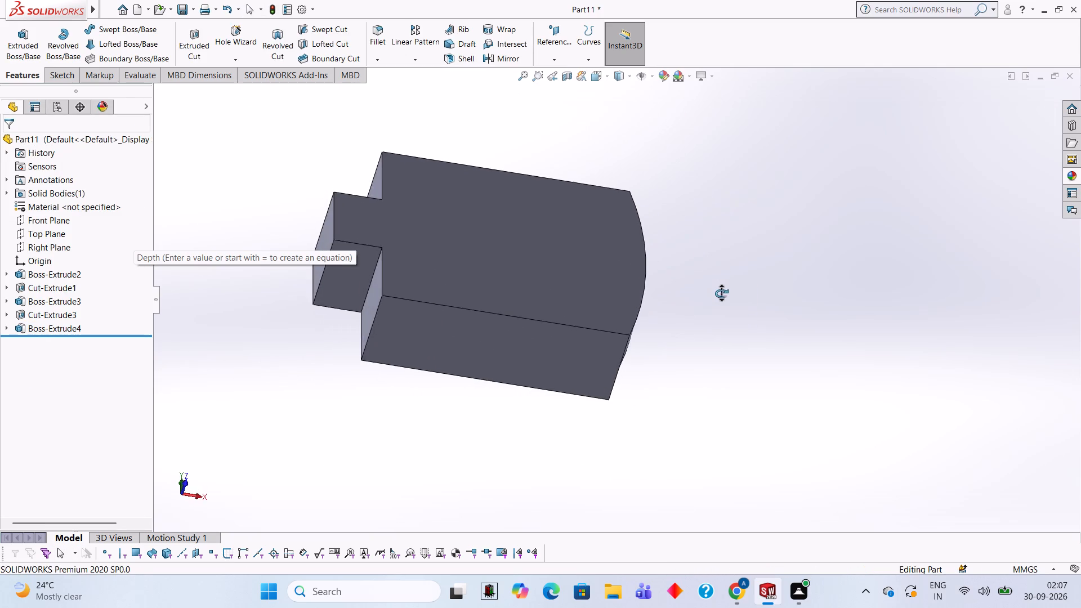
pyautogui.moveTo(721, 293); pyautogui.dragTo(714, 290, button='middle')
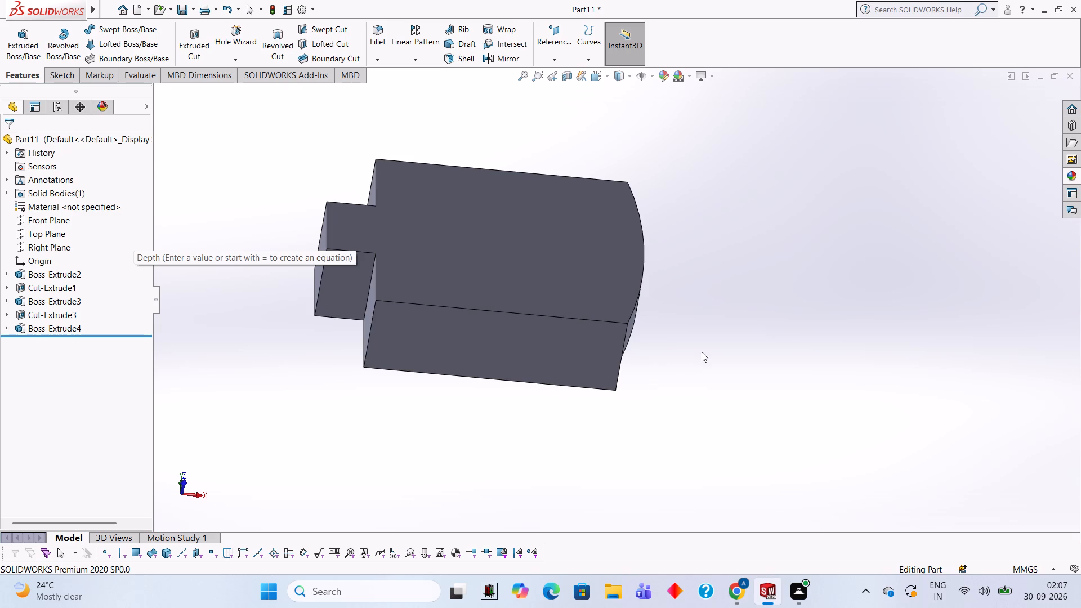
pyautogui.moveTo(702, 352); pyautogui.dragTo(662, 330, button='middle')
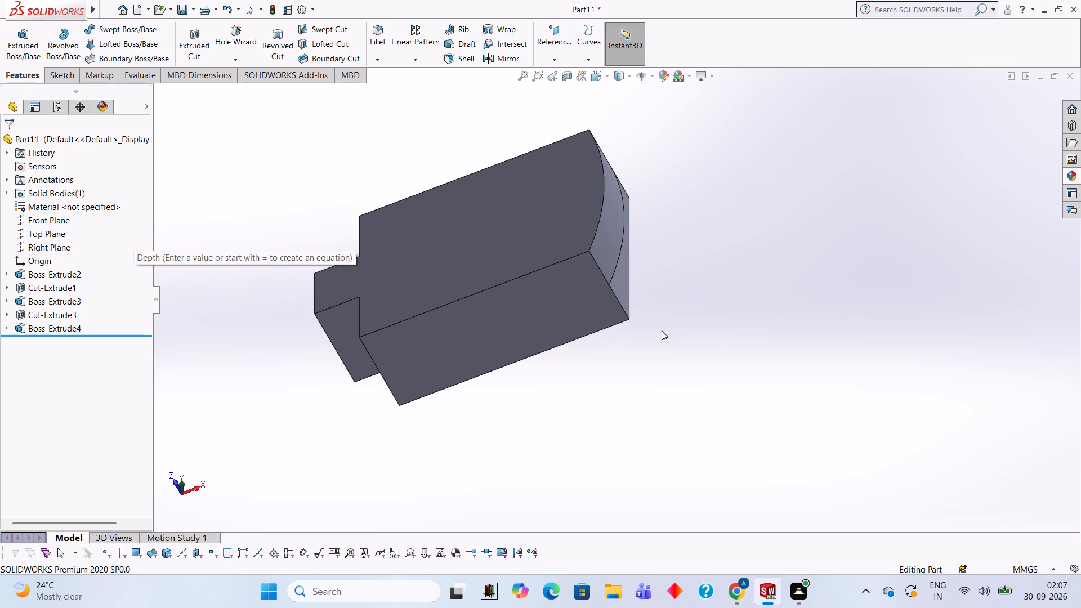
pyautogui.moveTo(698, 240); pyautogui.dragTo(626, 332, button='middle')
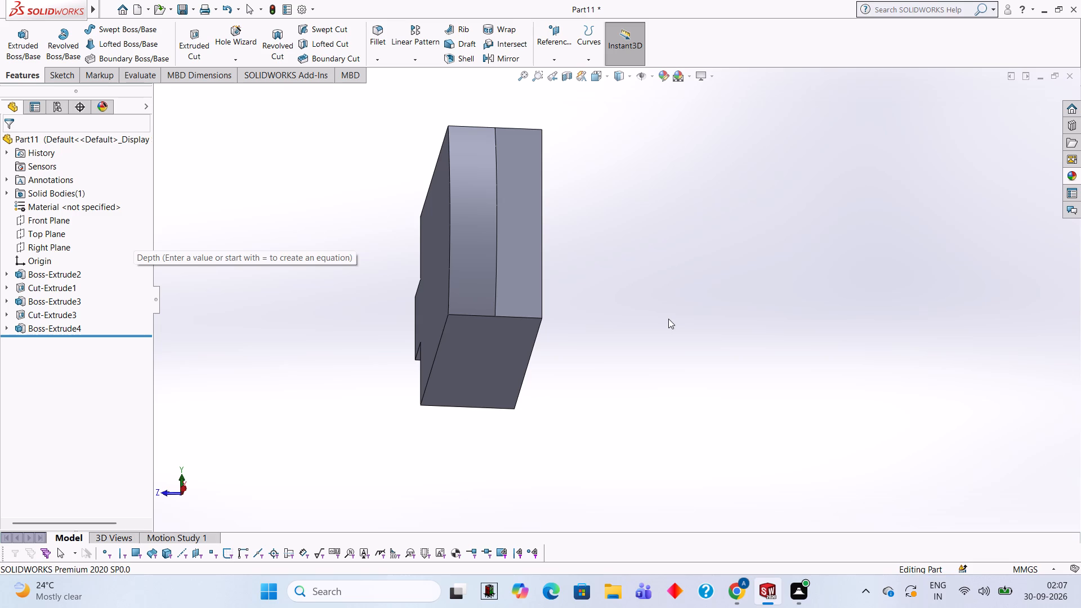
pyautogui.moveTo(670, 233); pyautogui.dragTo(665, 275, button='middle')
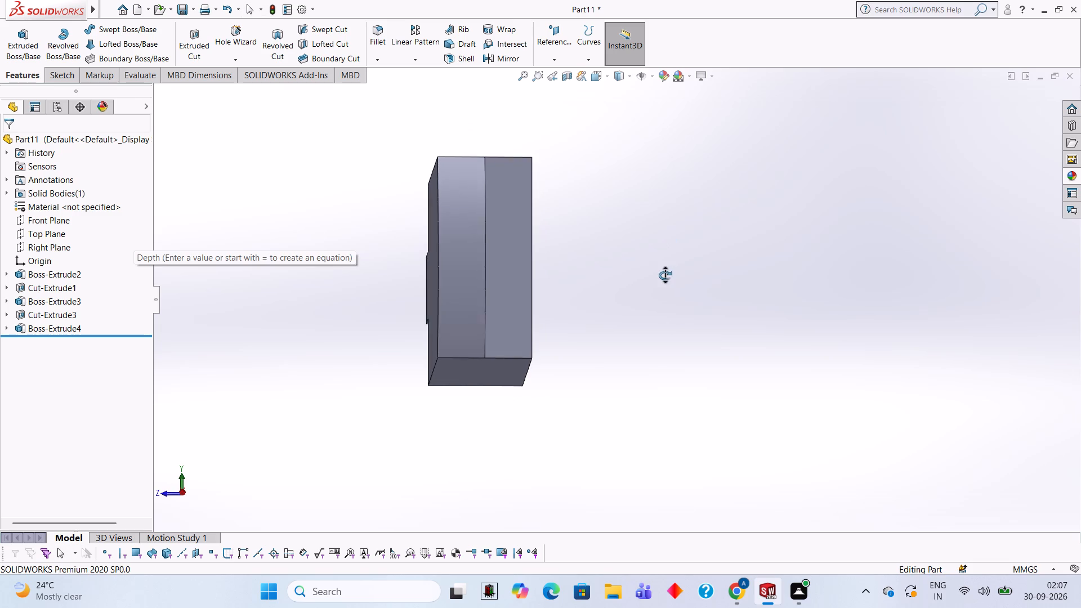
pyautogui.moveTo(665, 275); pyautogui.dragTo(656, 272, button='middle')
pyautogui.click(494, 236)
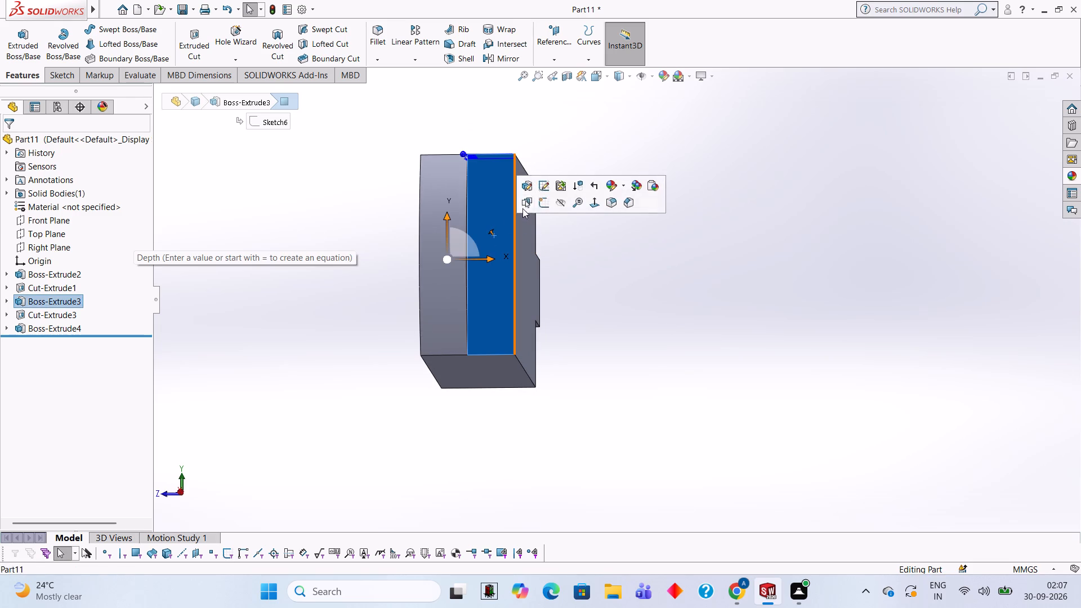
pyautogui.click(546, 207)
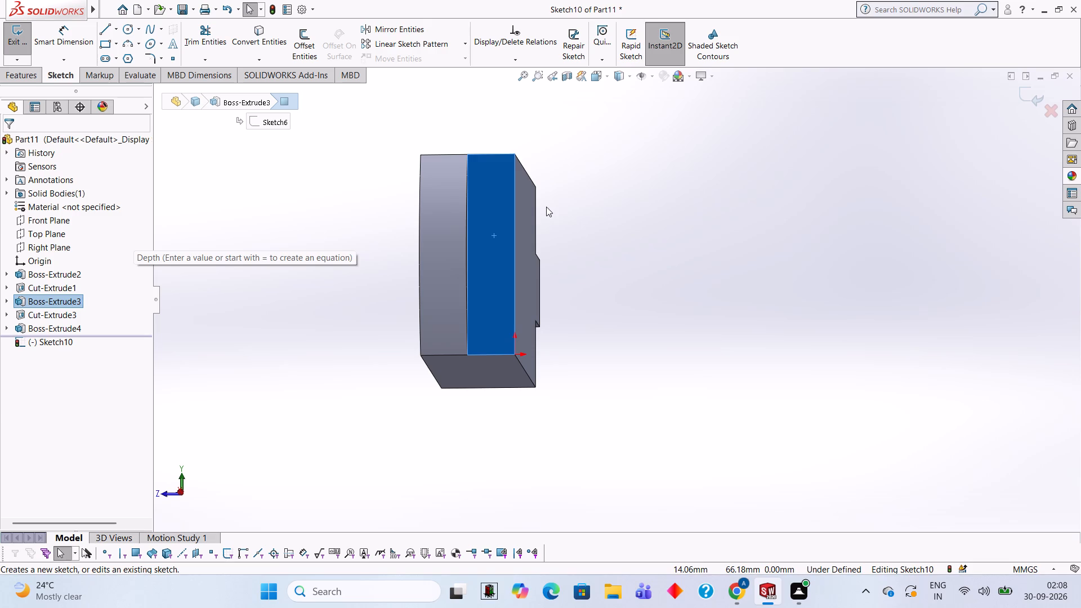
pyautogui.hotkey('ctrl', '8')
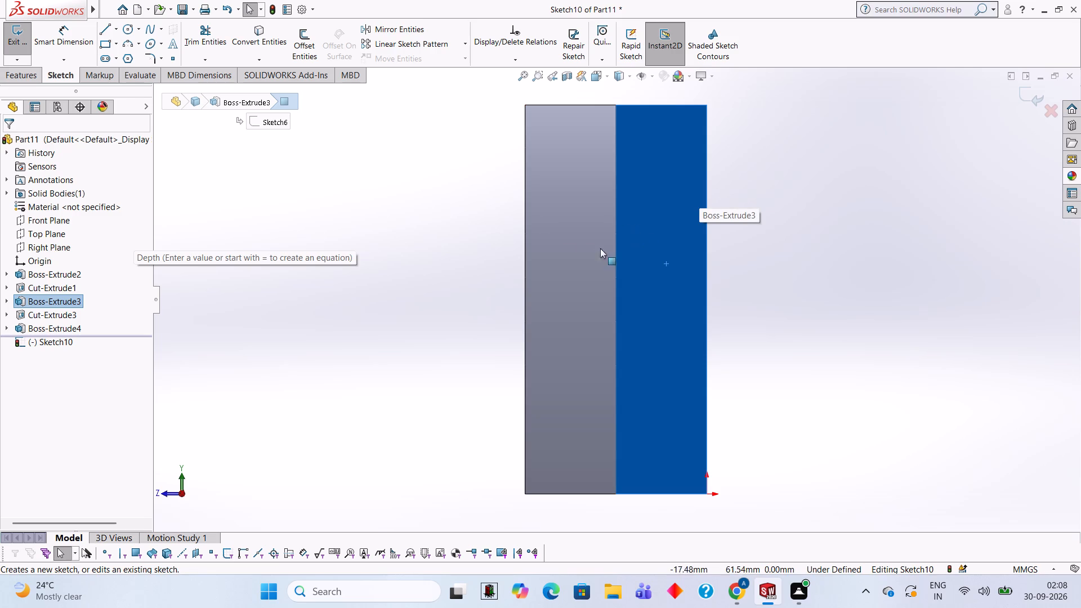
# Draw a 55 mm high rectangle across the flat end face's full 21 mm width, starting from the outer edge's midpoint with a 27.5 mm line.
pyautogui.click(100, 35)
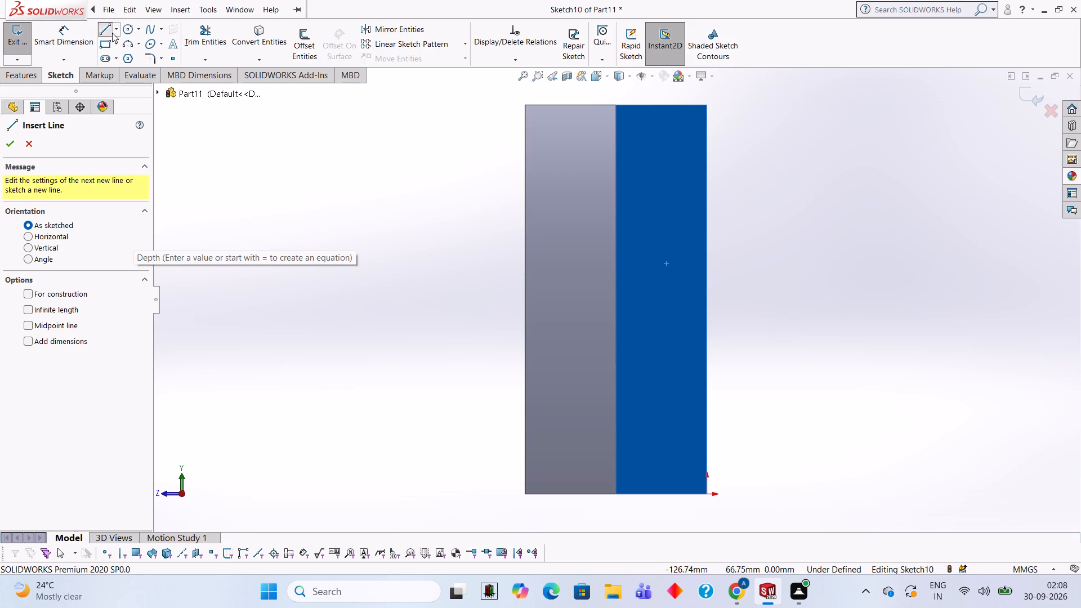
pyautogui.click(707, 299)
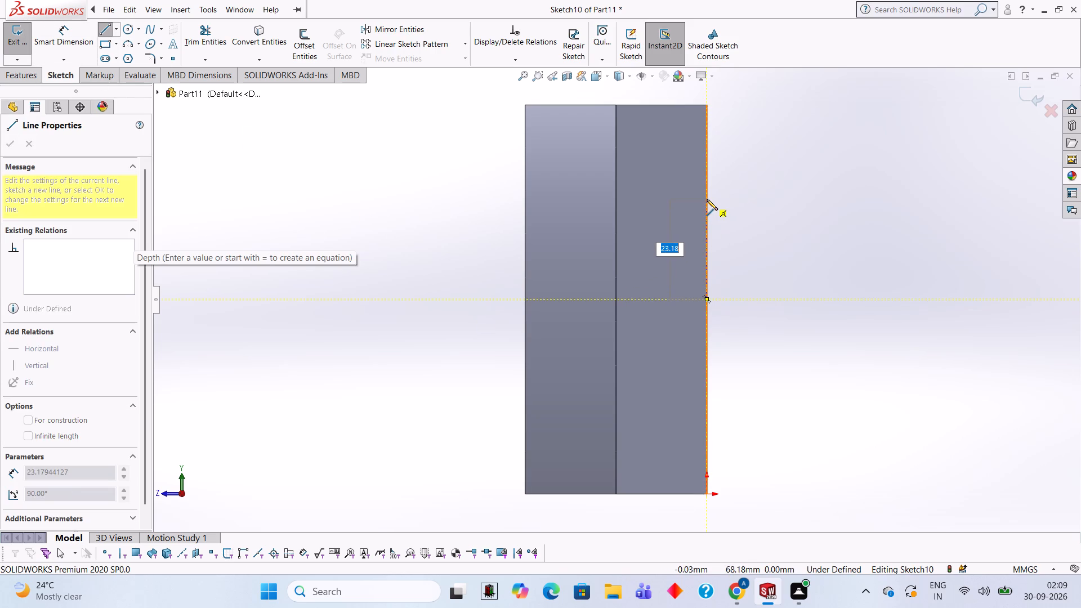
pyautogui.write('27.5')
pyautogui.press('Return')
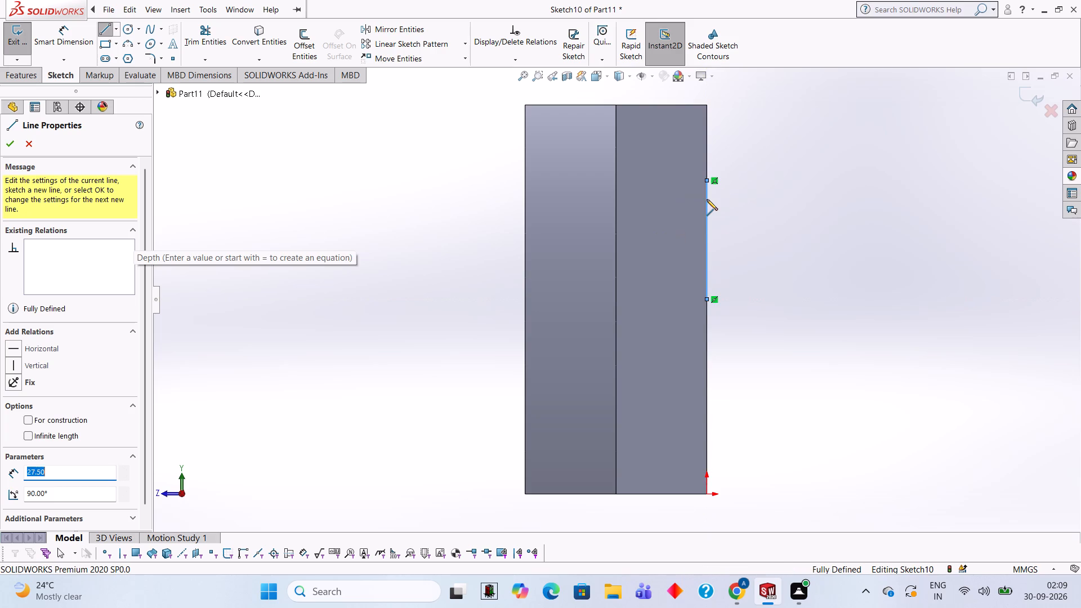
pyautogui.click(617, 181)
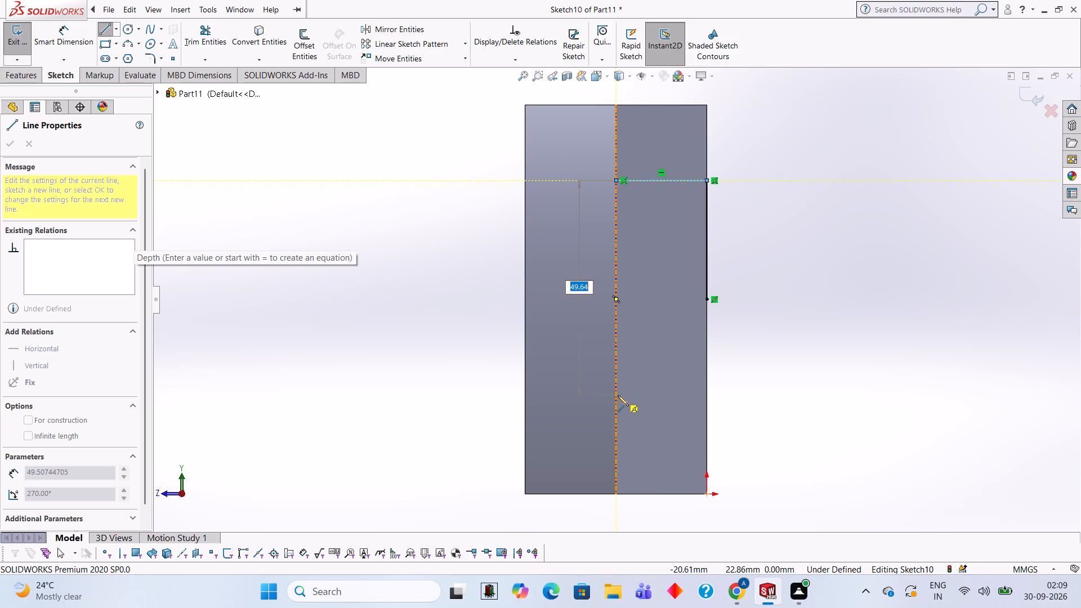
pyautogui.write('55')
pyautogui.press('Return')
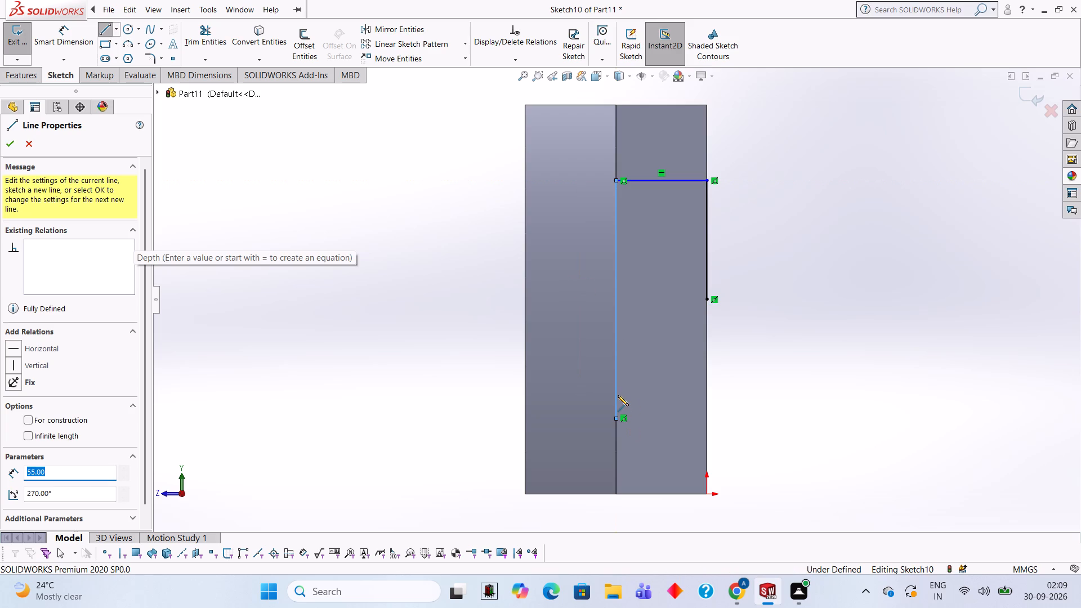
pyautogui.click(707, 417)
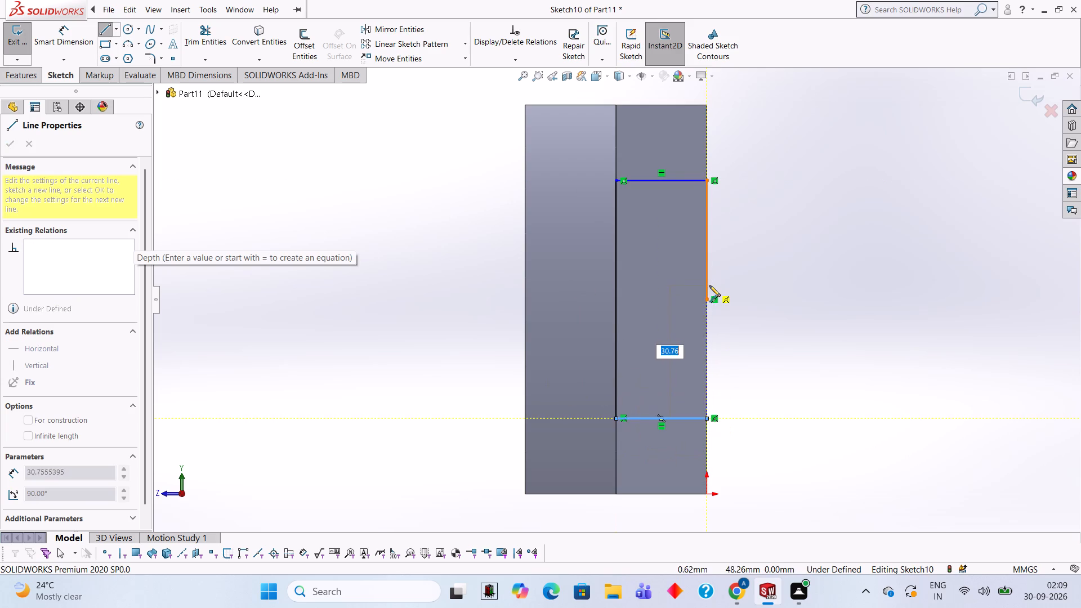
pyautogui.click(707, 297)
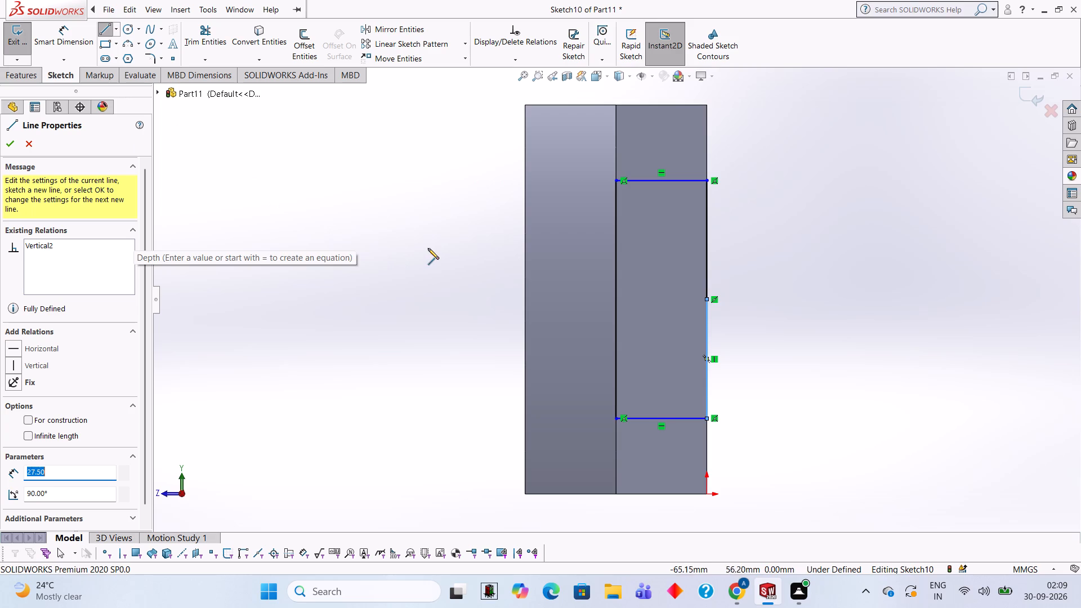
# Outline the strip above the rectangle with lines along the face's top edge, outer edge and the rectangle's top side.
pyautogui.click(616, 105)
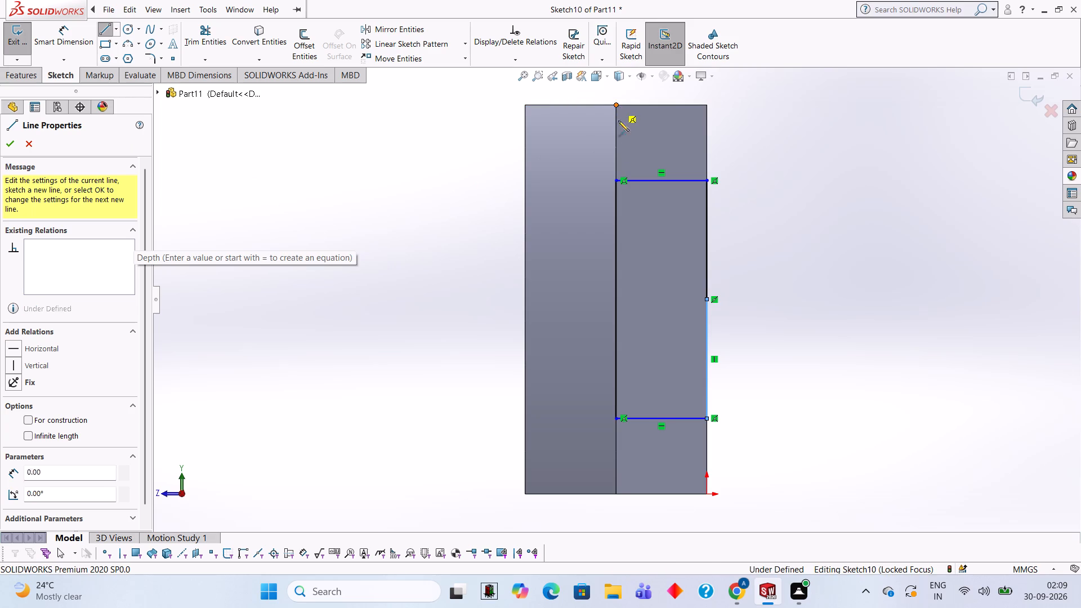
pyautogui.click(707, 105)
pyautogui.click(706, 178)
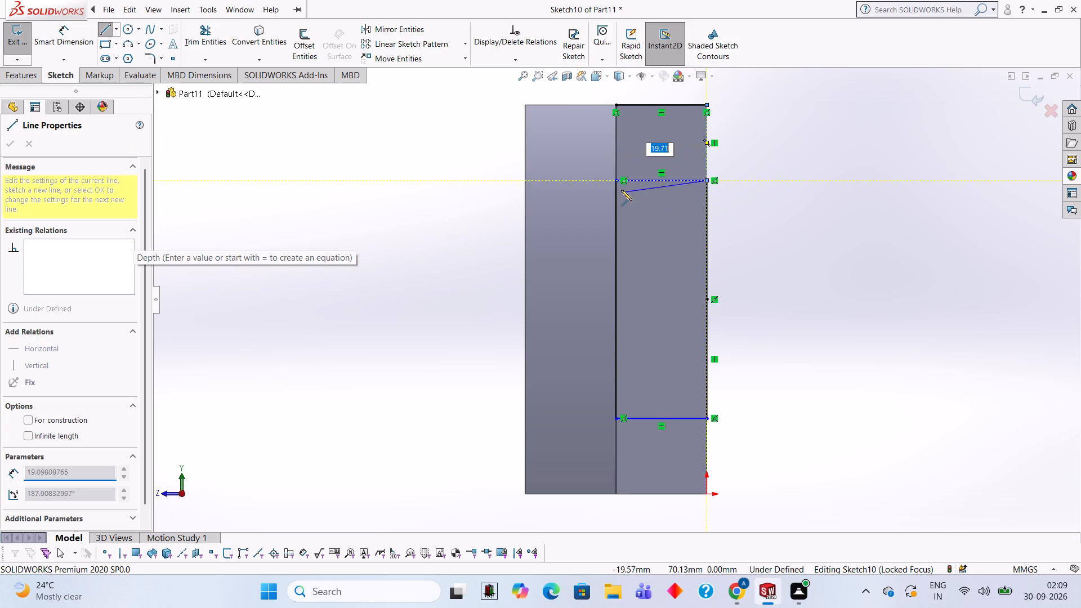
pyautogui.click(616, 178)
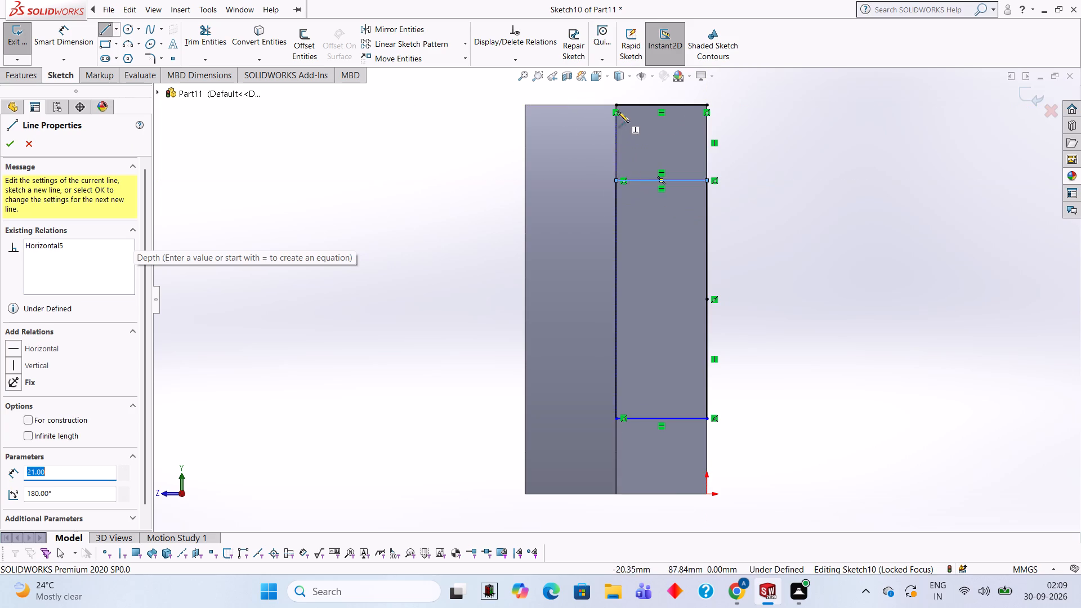
pyautogui.click(616, 105)
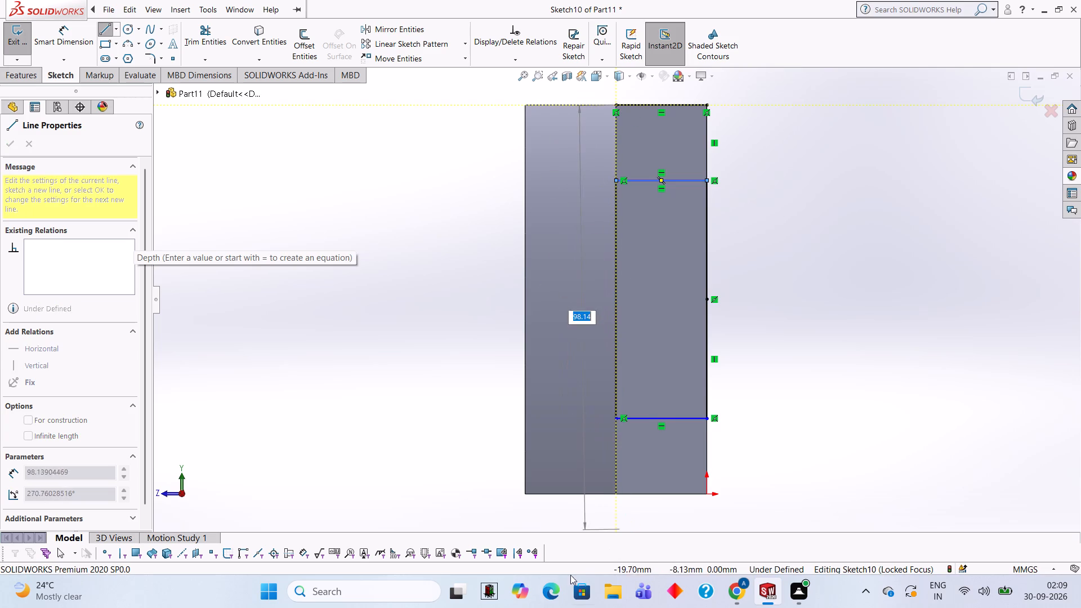
pyautogui.press('Escape')
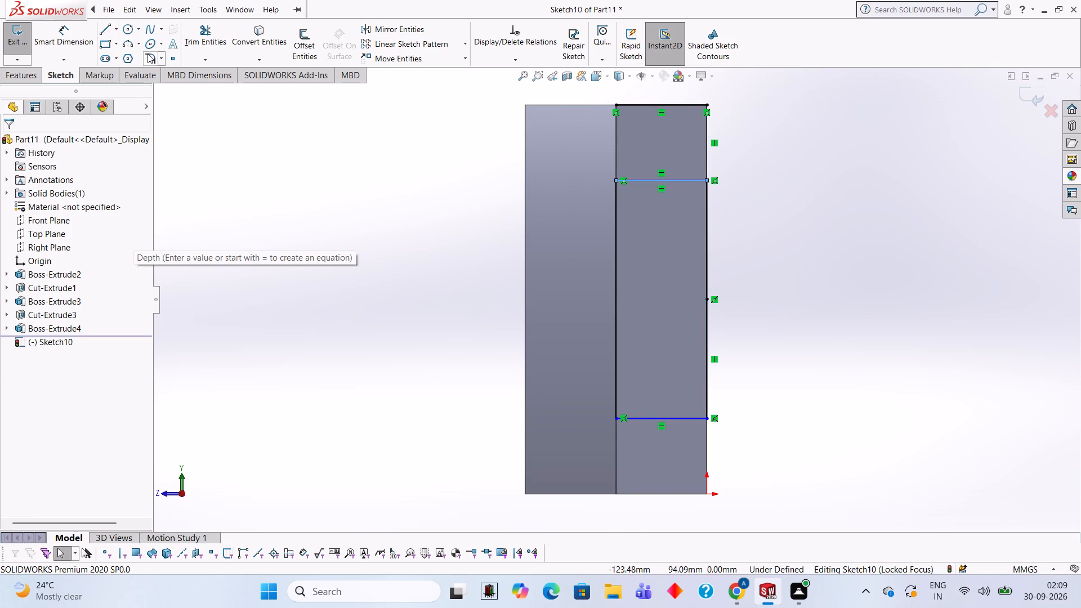
# Outline the strip below the rectangle with lines along the face's inner edge, 21 mm bottom edge and 17.5 mm outer edge.
pyautogui.click(101, 32)
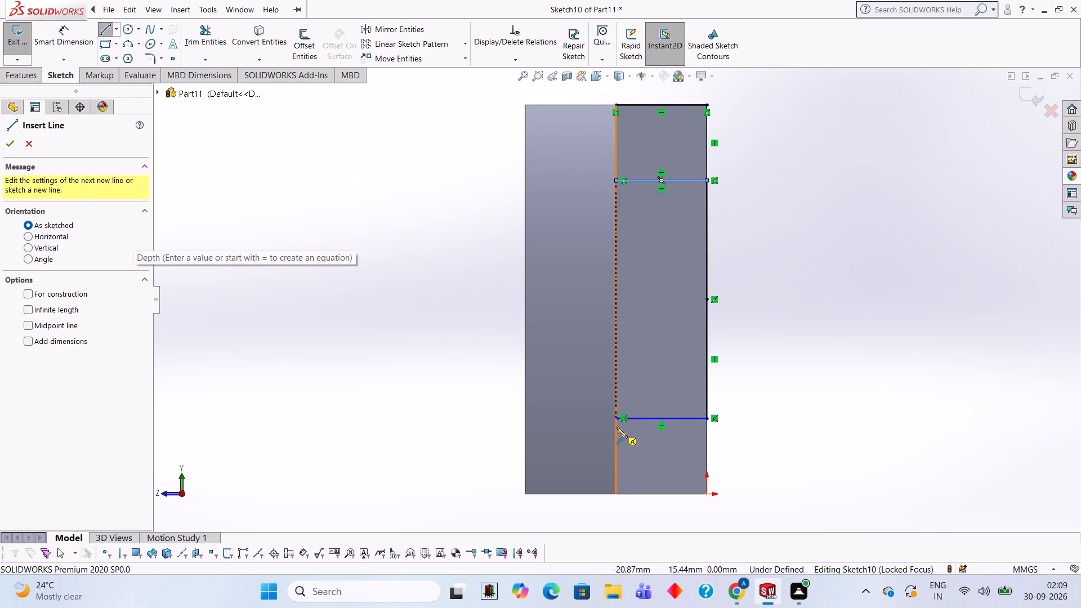
pyautogui.click(617, 419)
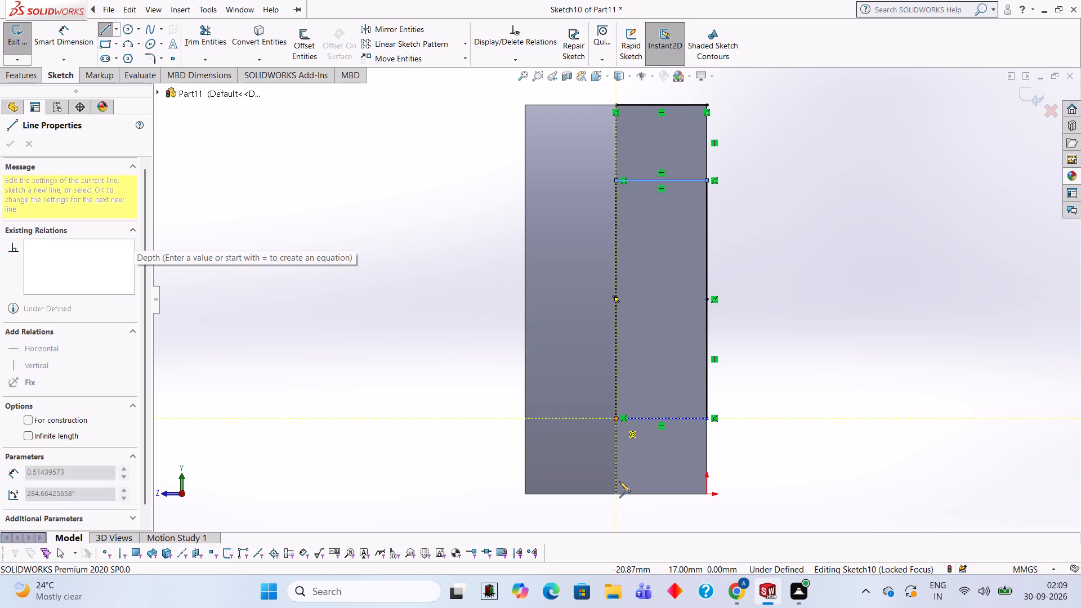
pyautogui.click(614, 494)
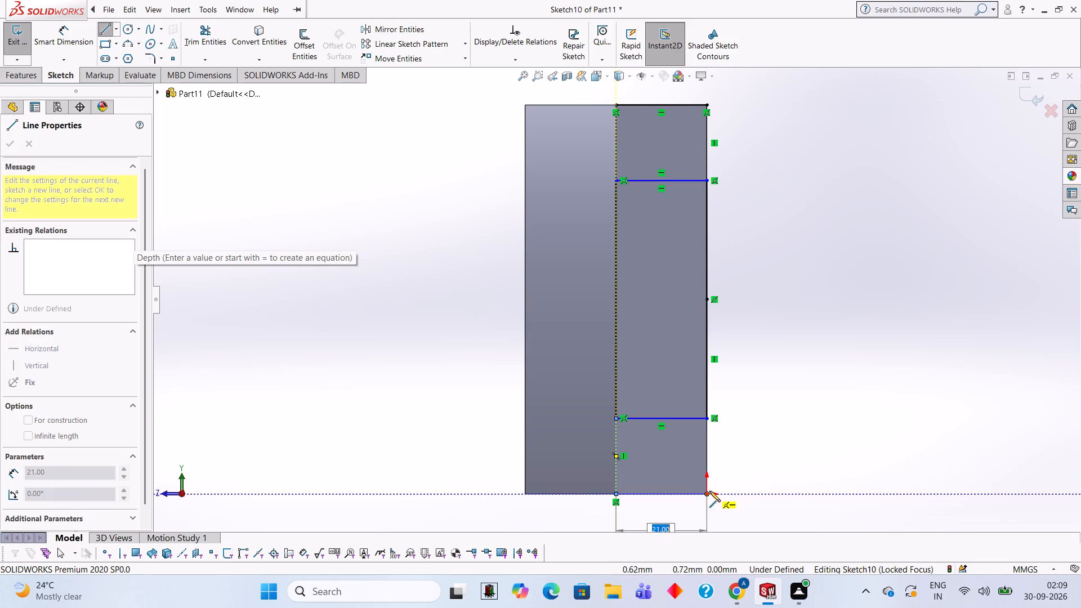
pyautogui.click(705, 494)
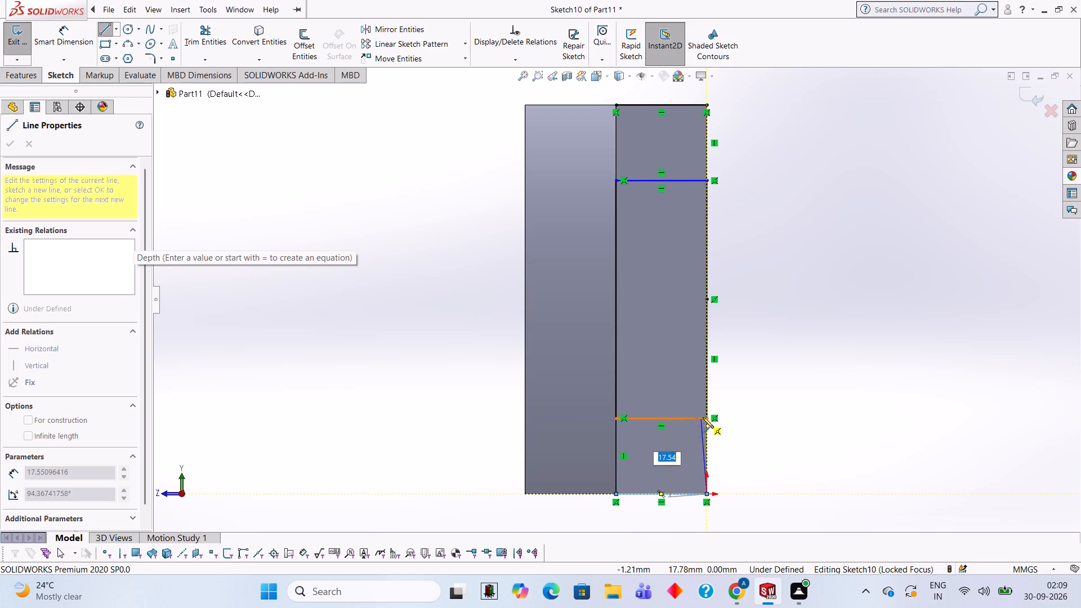
pyautogui.click(706, 417)
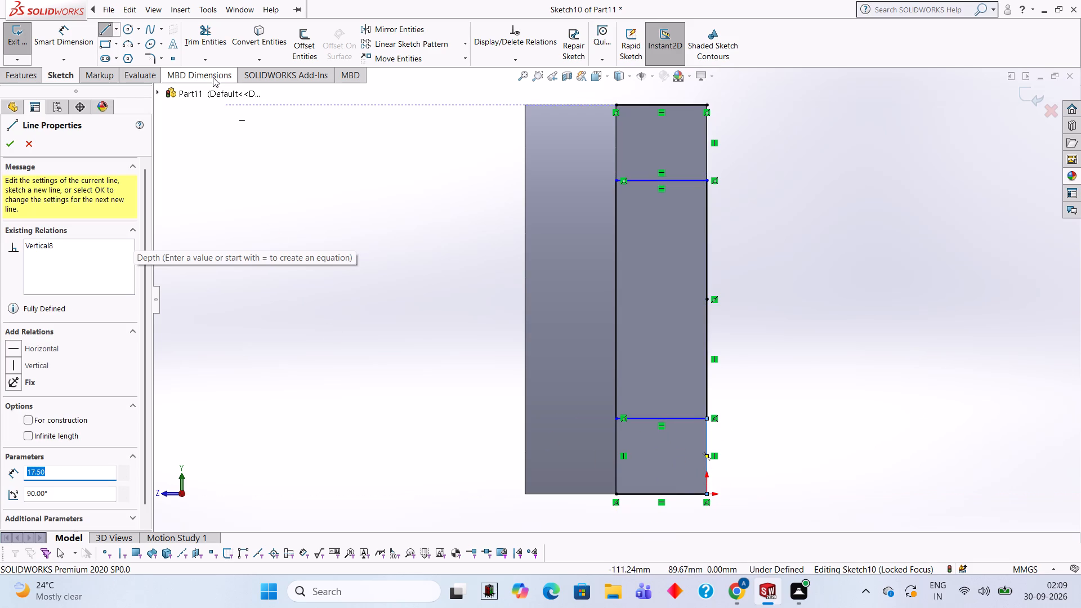
# Trim away the rectangle's inner and outer vertical sides between the two horizontal lines on the end face.
pyautogui.click(215, 42)
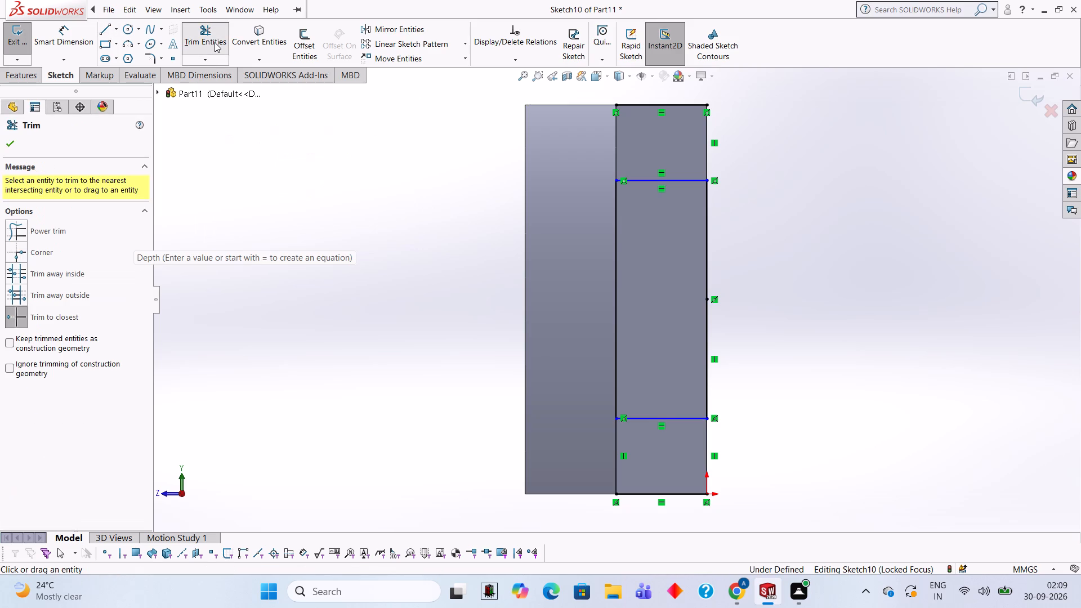
pyautogui.click(618, 323)
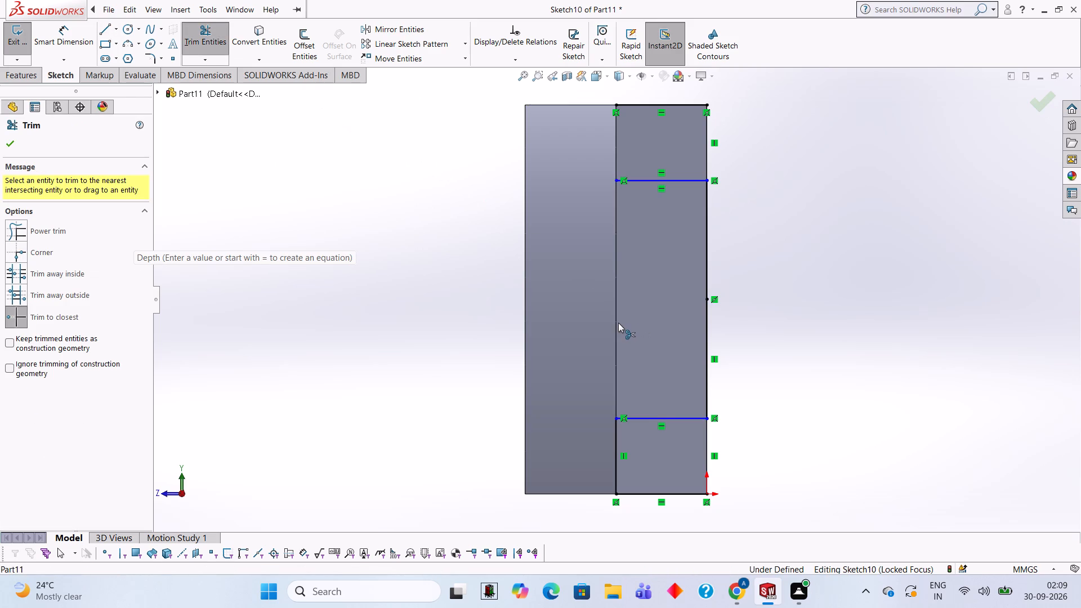
pyautogui.click(709, 285)
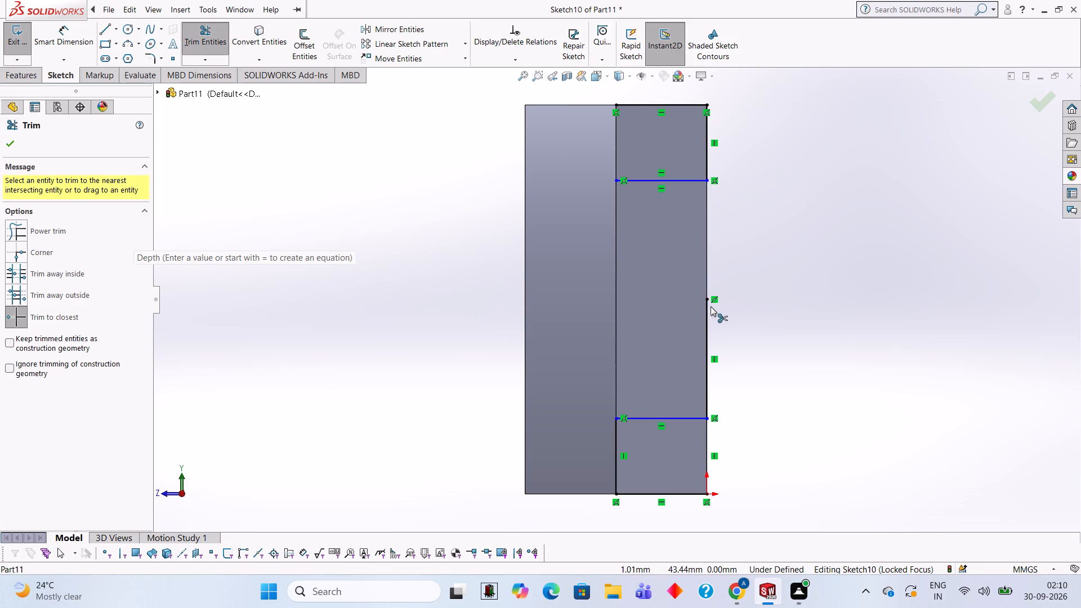
pyautogui.click(707, 306)
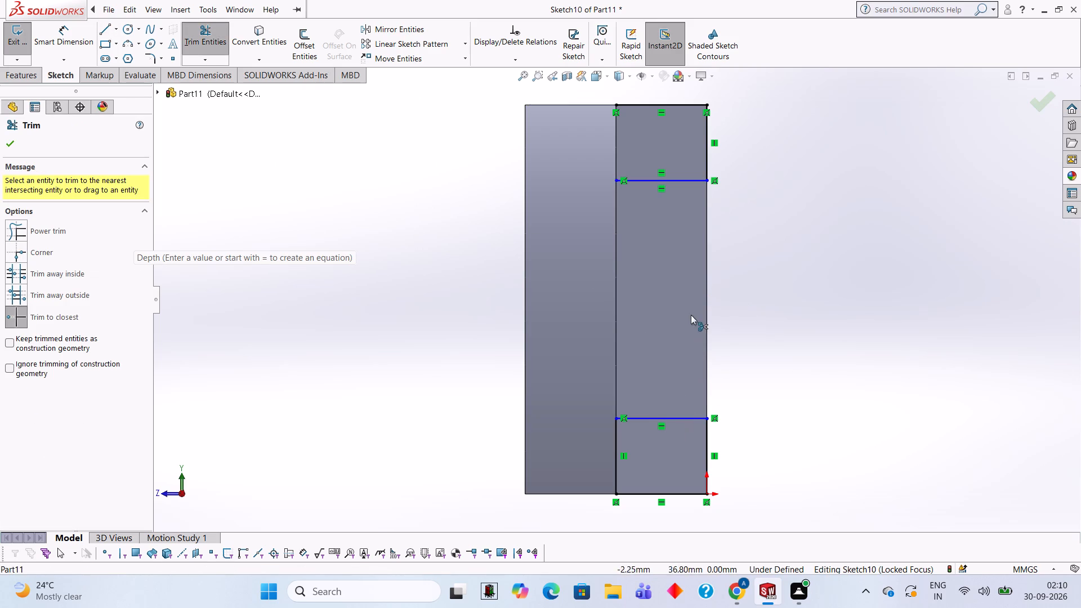
# Close the strip above the rectangle with a 17.5 mm vertical line along the end face's inner edge.
pyautogui.moveTo(756, 259); pyautogui.dragTo(789, 222, button='middle')
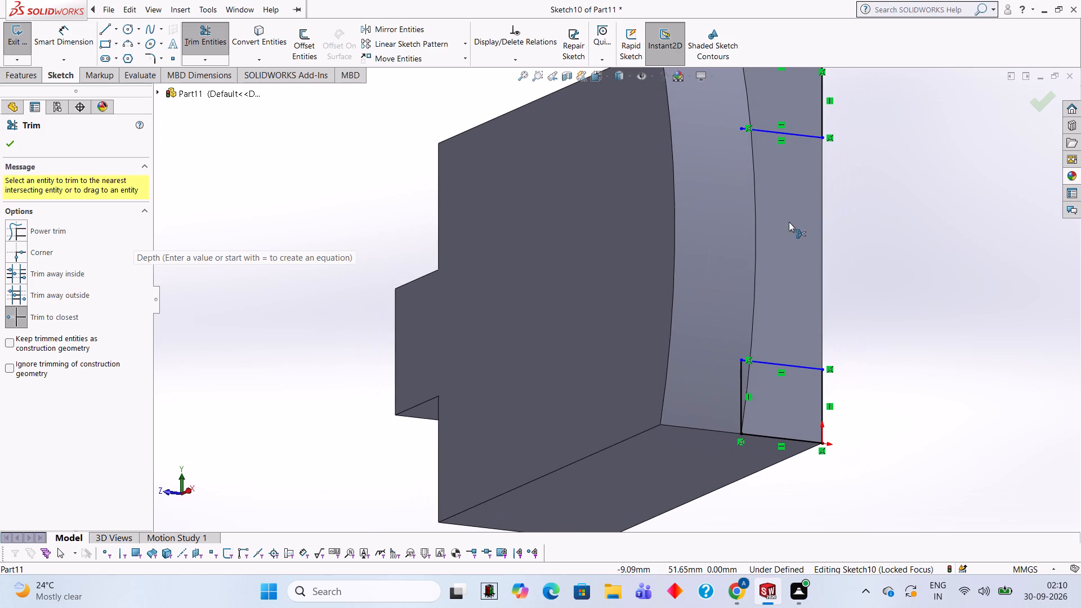
pyautogui.moveTo(719, 287); pyautogui.dragTo(682, 321, button='middle')
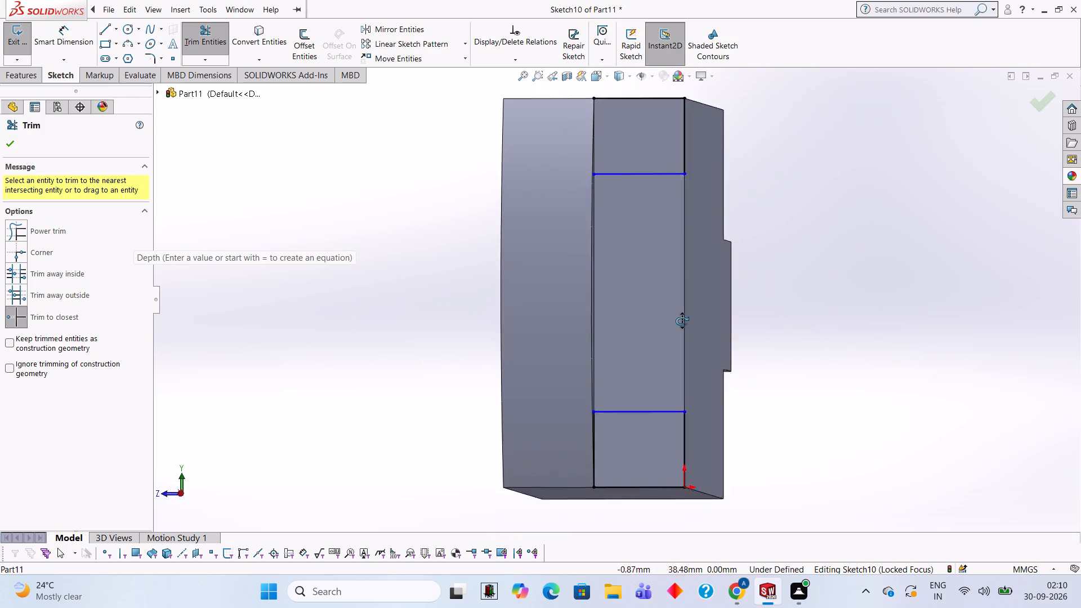
pyautogui.moveTo(682, 321); pyautogui.dragTo(656, 309, button='middle')
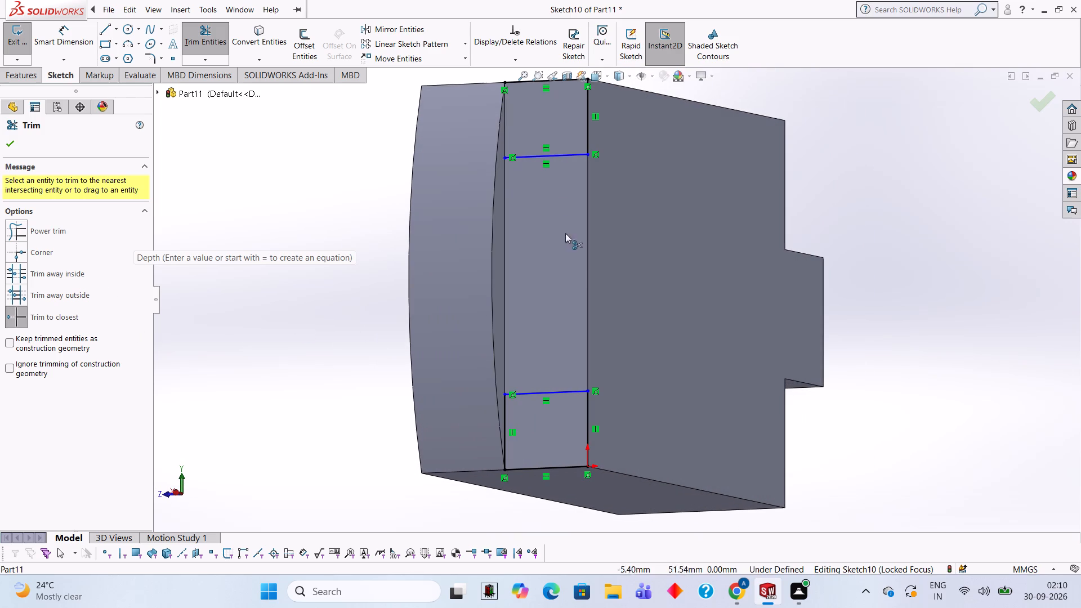
pyautogui.click(105, 26)
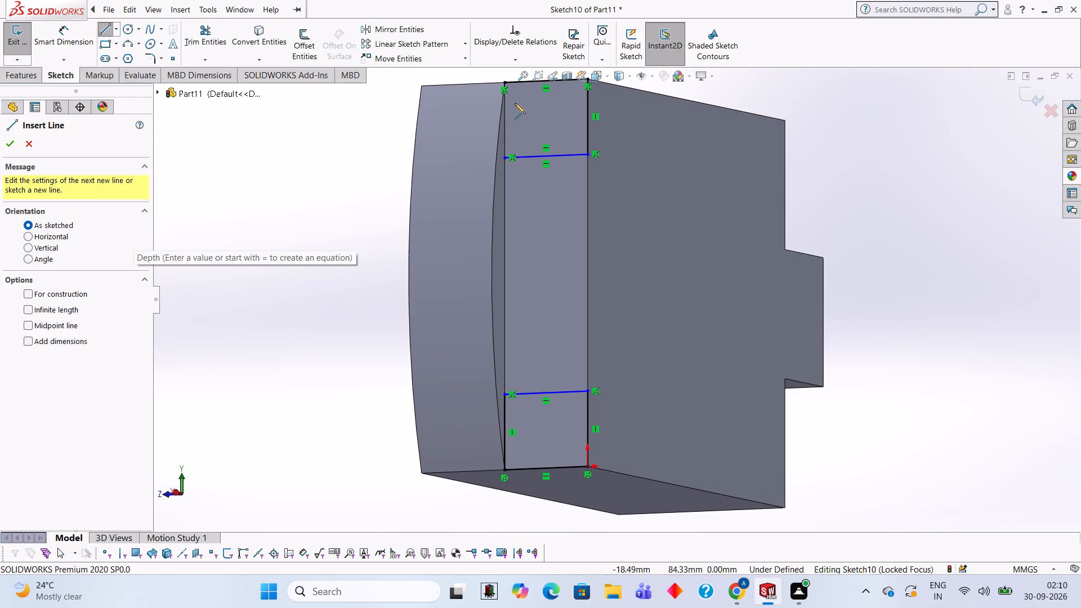
pyautogui.click(505, 82)
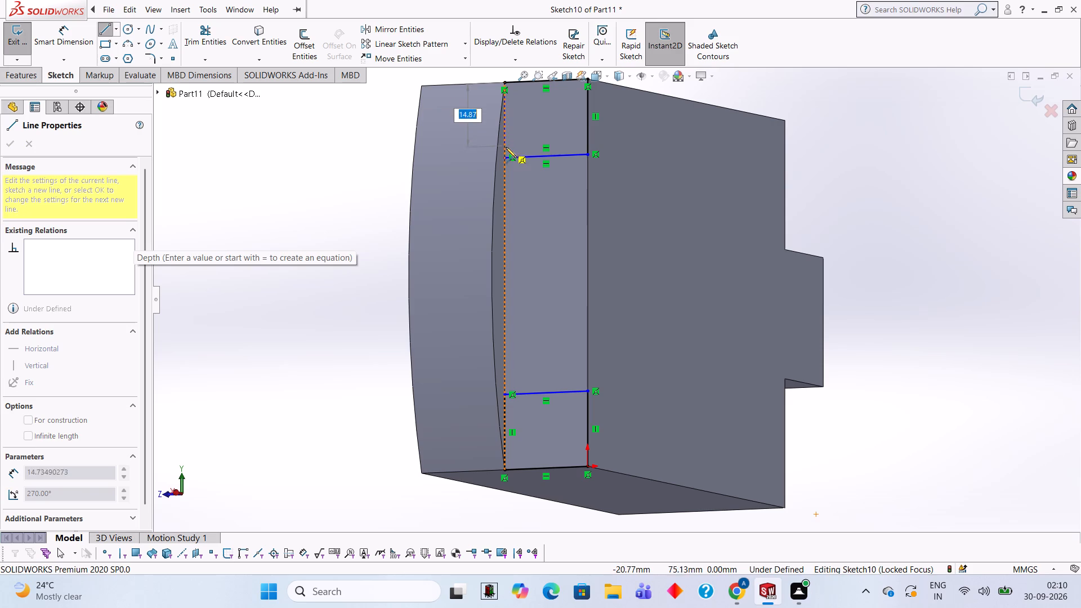
pyautogui.click(504, 158)
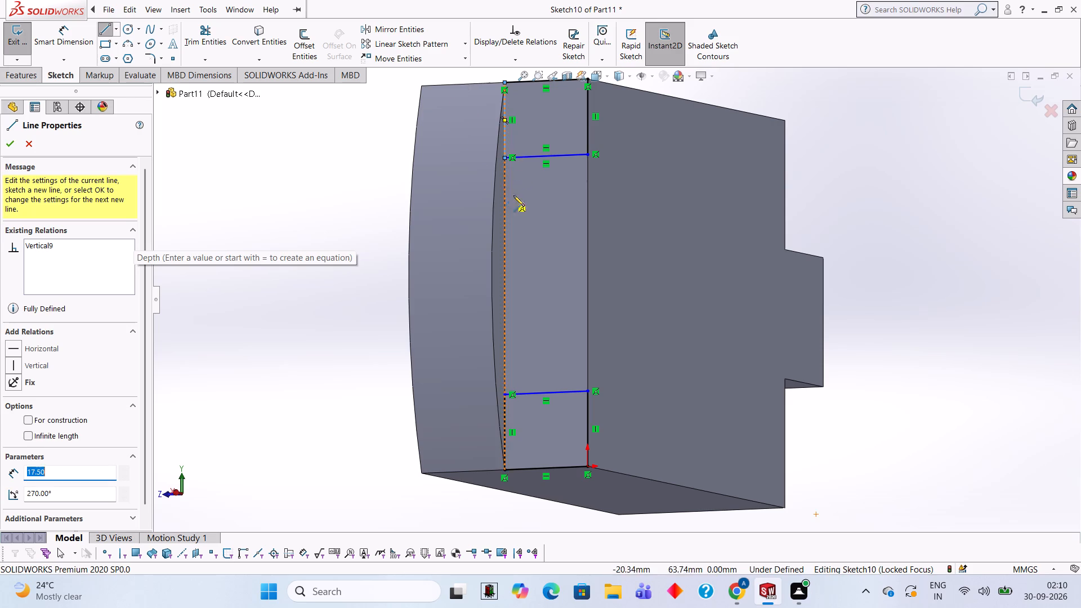
# Extrude-cut the upper and lower strip regions of the end face sketch to a blind depth of 40 mm.
pyautogui.moveTo(669, 150); pyautogui.dragTo(690, 157, button='middle')
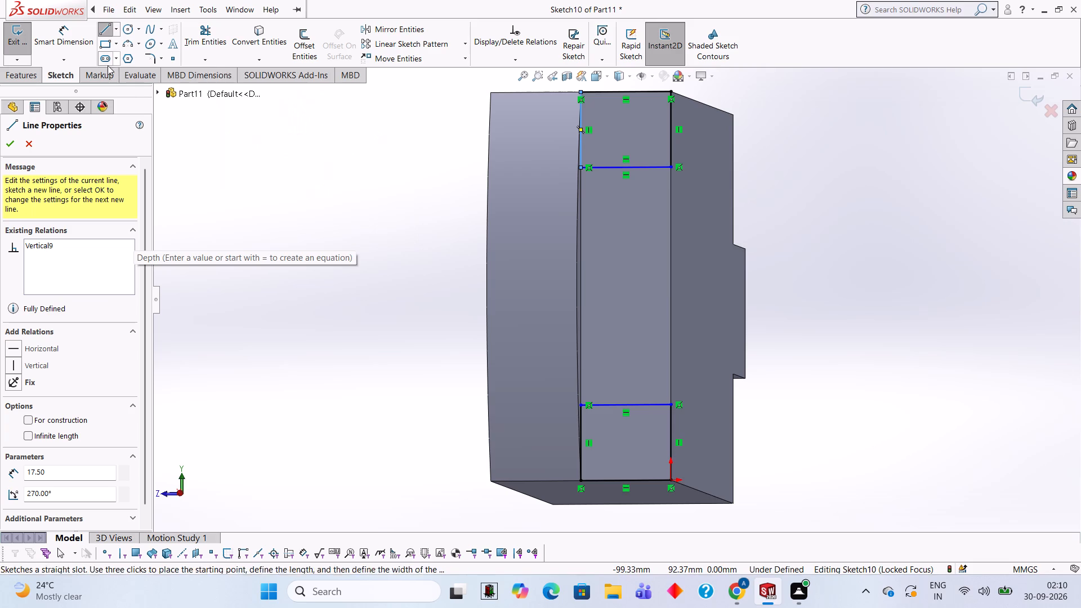
pyautogui.click(32, 75)
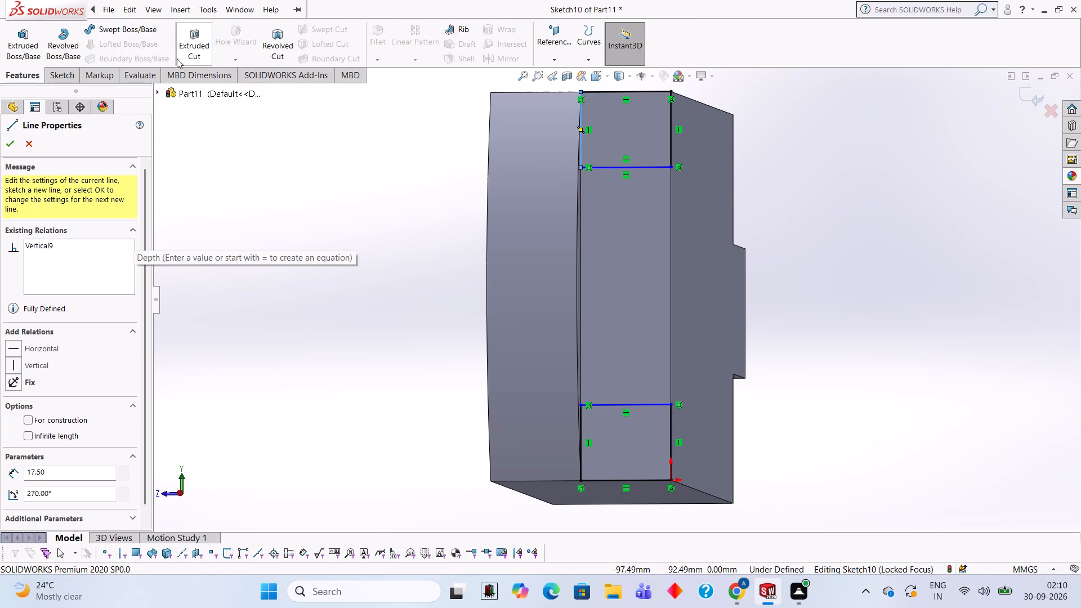
pyautogui.click(191, 57)
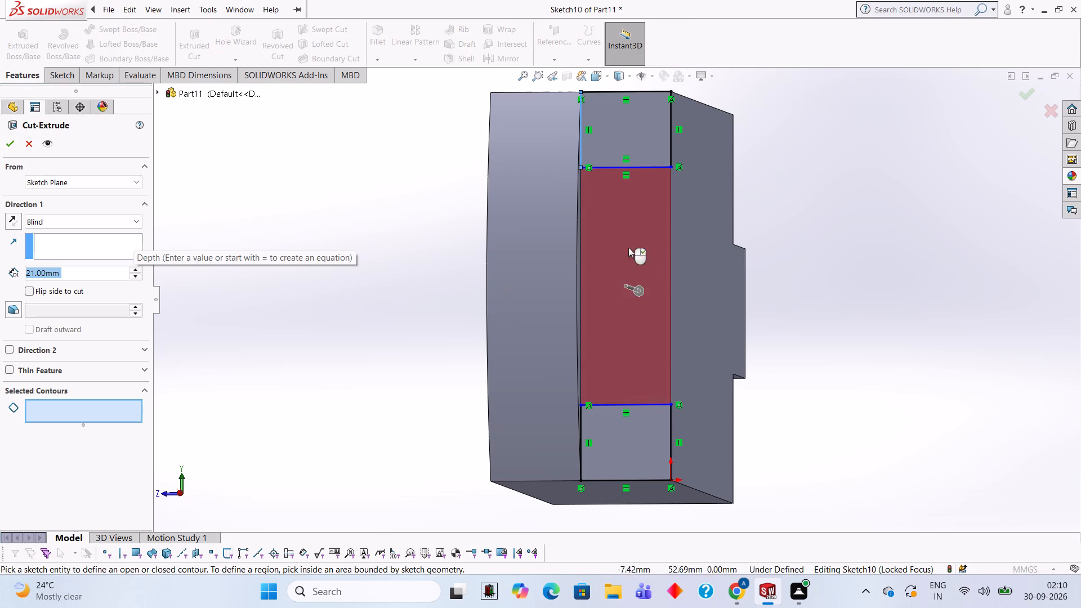
pyautogui.click(651, 132)
pyautogui.click(609, 438)
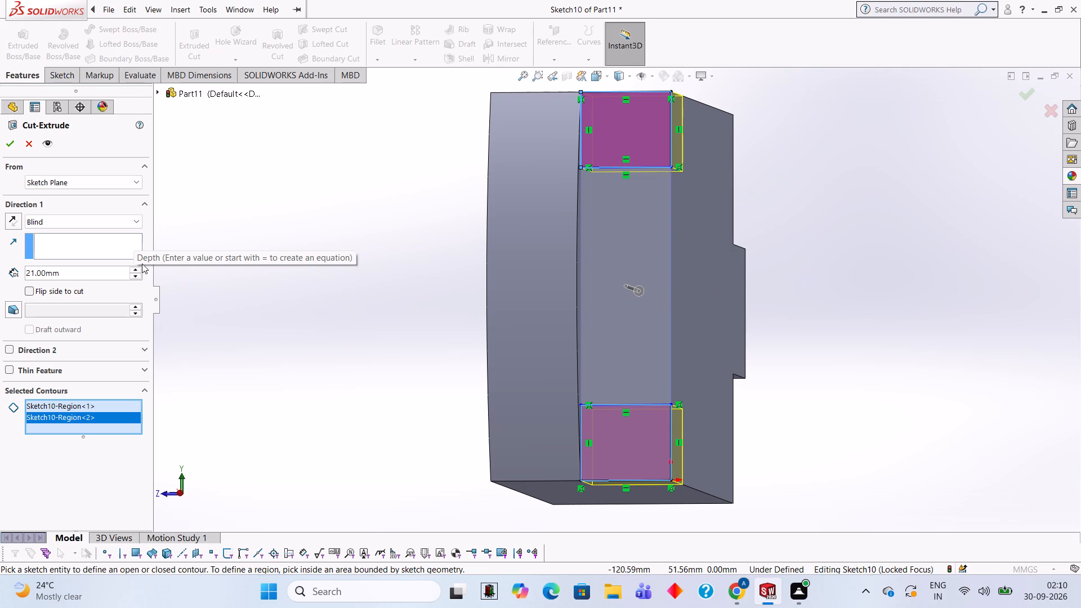
pyautogui.click(82, 274)
pyautogui.press('BackSpace')
pyautogui.press('BackSpace')
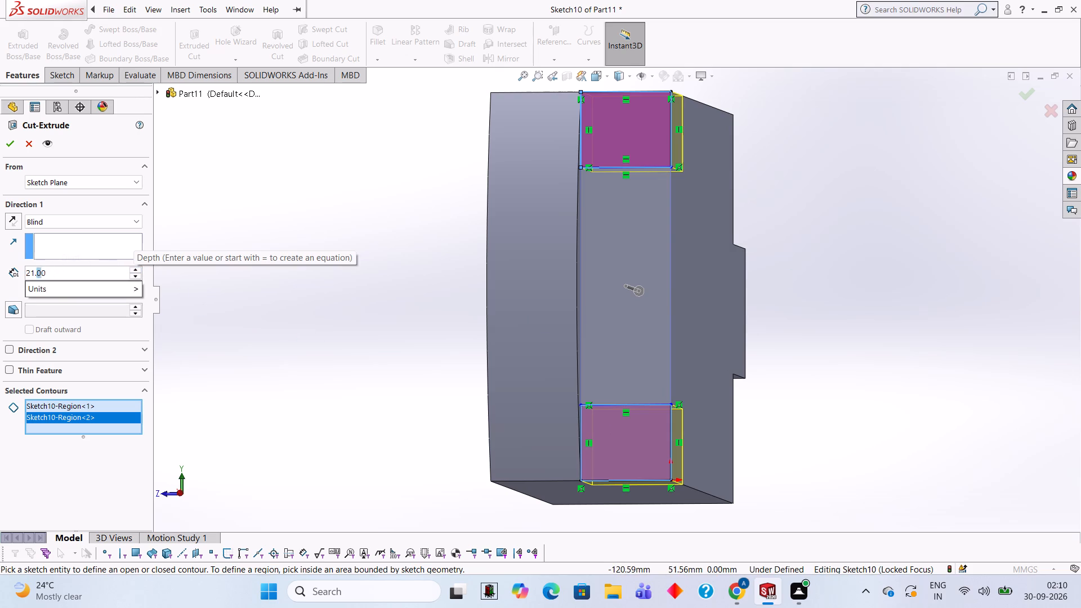
pyautogui.press('BackSpace')
pyautogui.press('BackSpace')
pyautogui.press('BackSpace')
pyautogui.press('BackSpace')
pyautogui.press('BackSpace')
pyautogui.write('40')
pyautogui.press('Return')
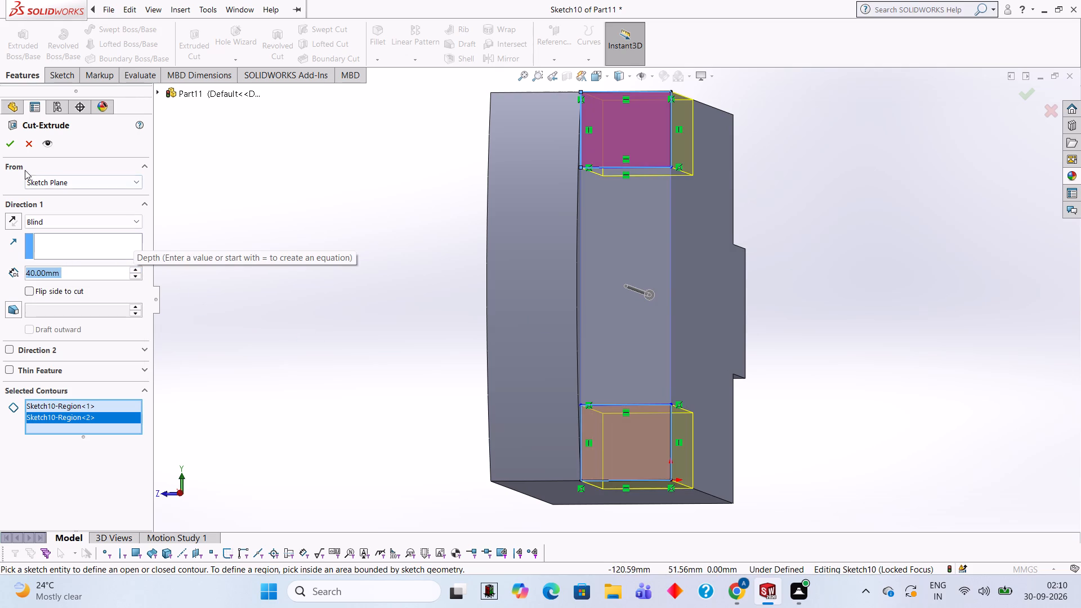
pyautogui.click(7, 147)
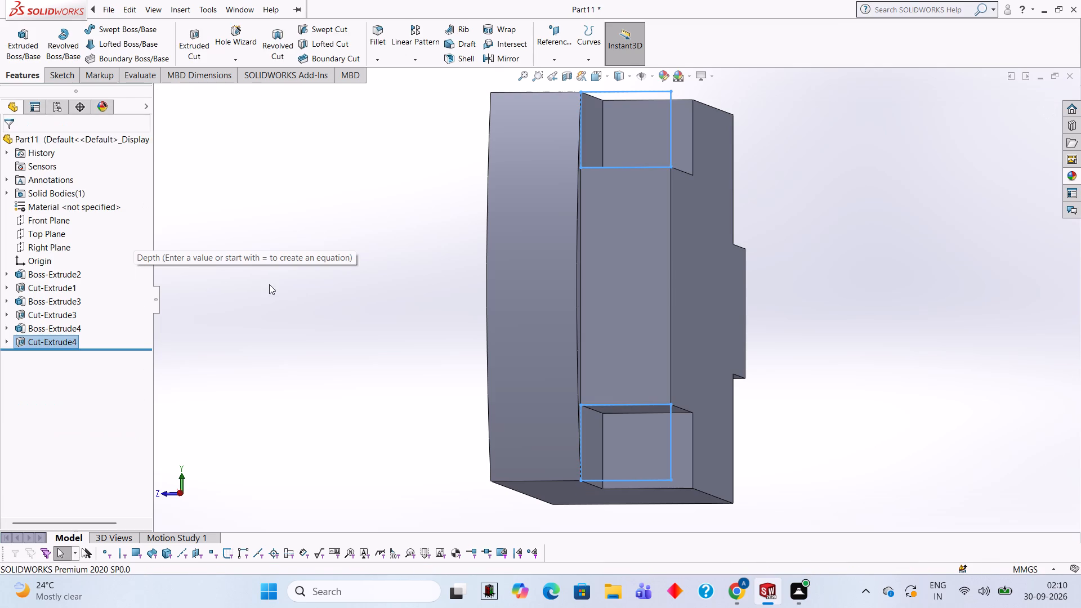
pyautogui.click(313, 327)
# Open a sketch on the block's large flat face with the projecting tab and curved end, and view it square-on.
pyautogui.moveTo(342, 347); pyautogui.dragTo(454, 301, button='middle')
pyautogui.moveTo(480, 395); pyautogui.dragTo(523, 337, button='middle')
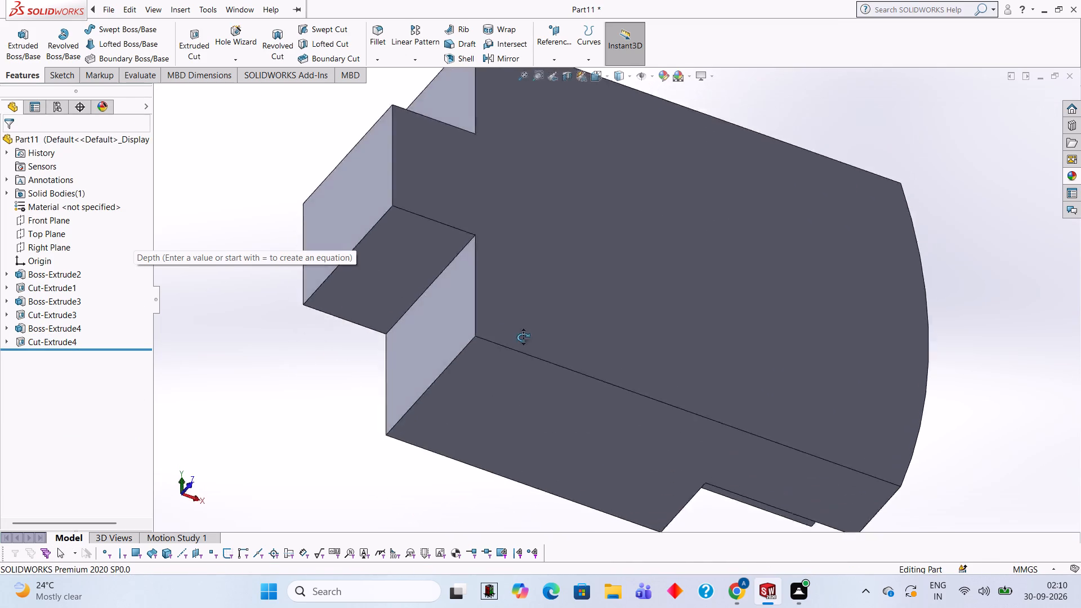
pyautogui.moveTo(523, 337); pyautogui.dragTo(485, 296, button='middle')
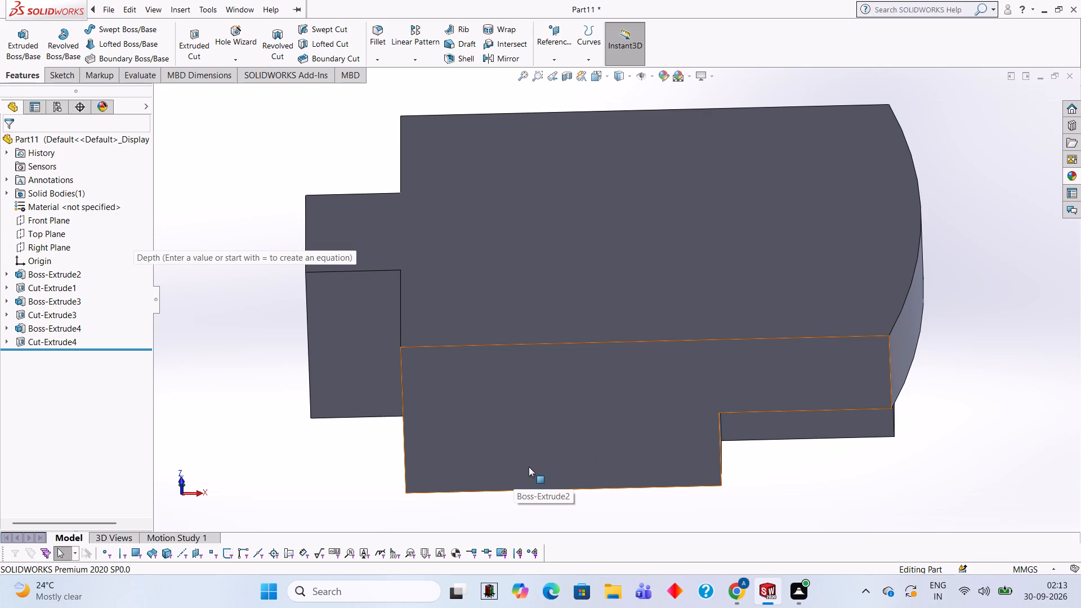
pyautogui.moveTo(573, 196); pyautogui.dragTo(582, 331, button='middle')
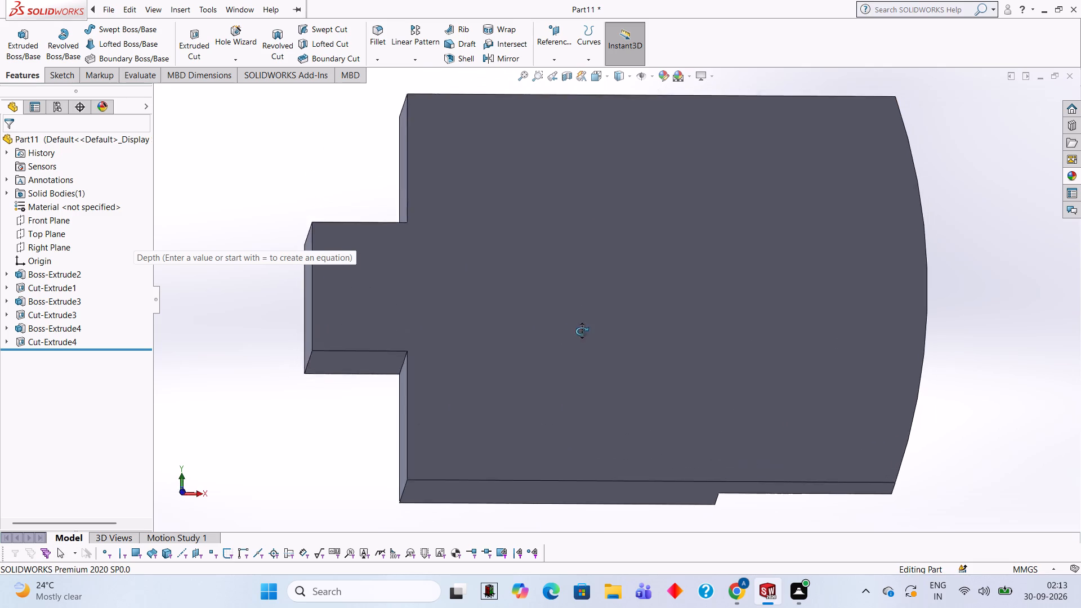
pyautogui.moveTo(582, 331); pyautogui.dragTo(574, 347, button='middle')
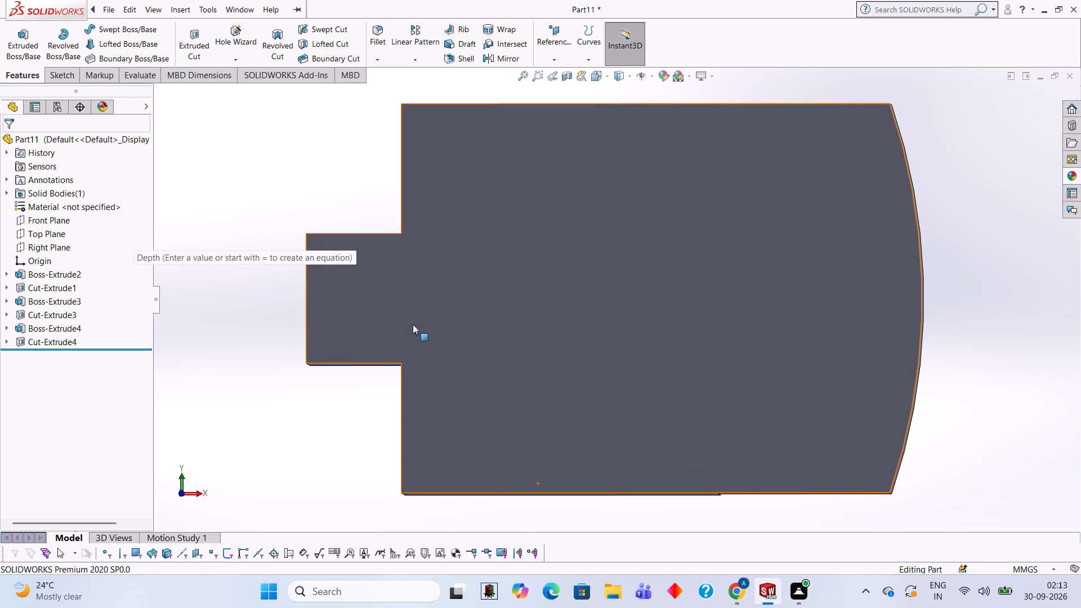
pyautogui.click(528, 268)
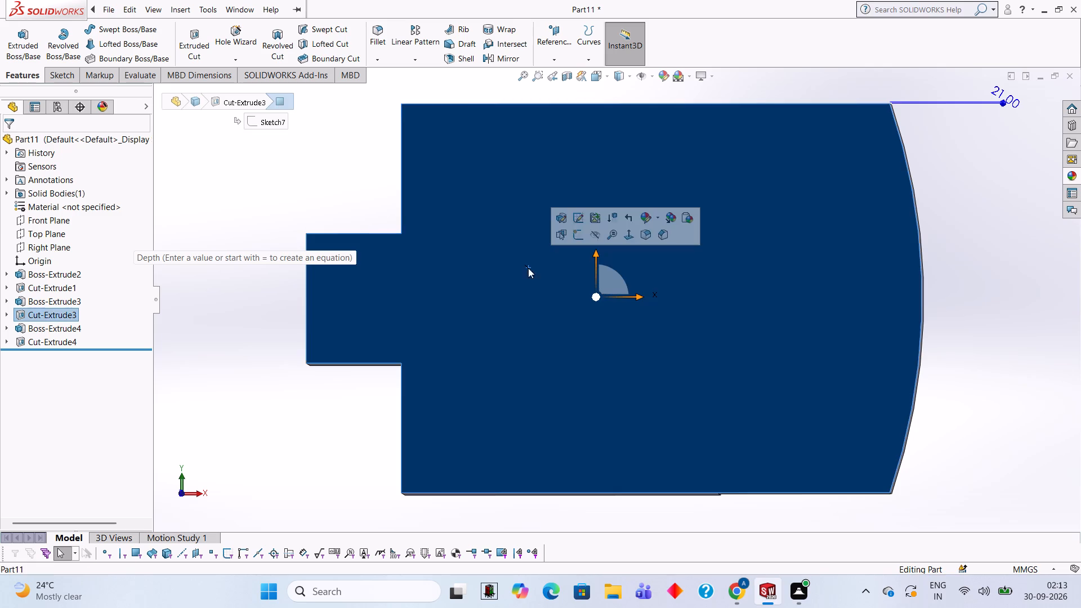
pyautogui.click(579, 239)
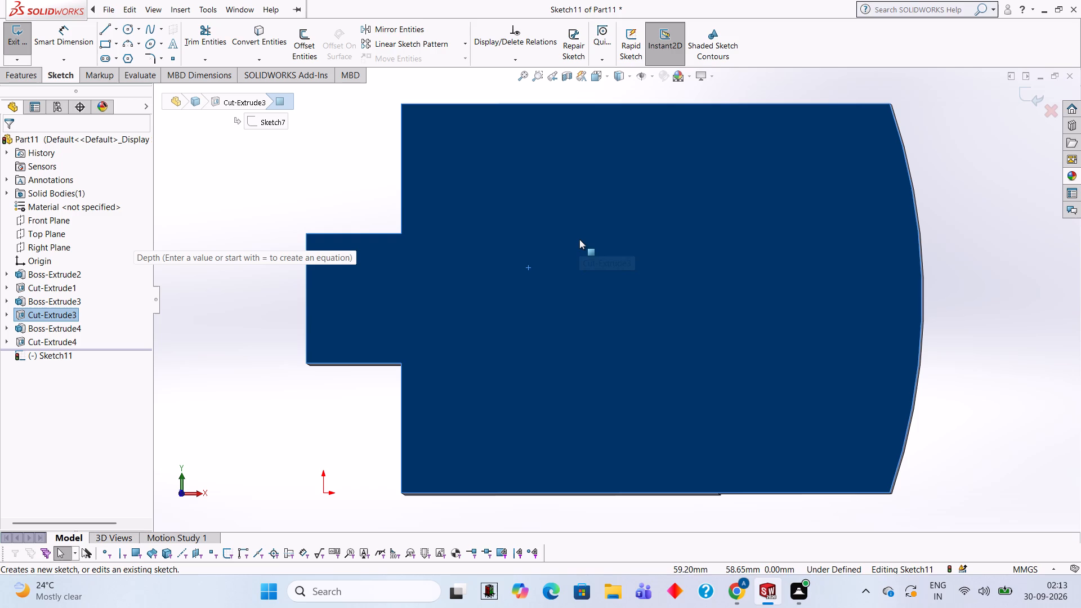
pyautogui.hotkey('ctrl', '8')
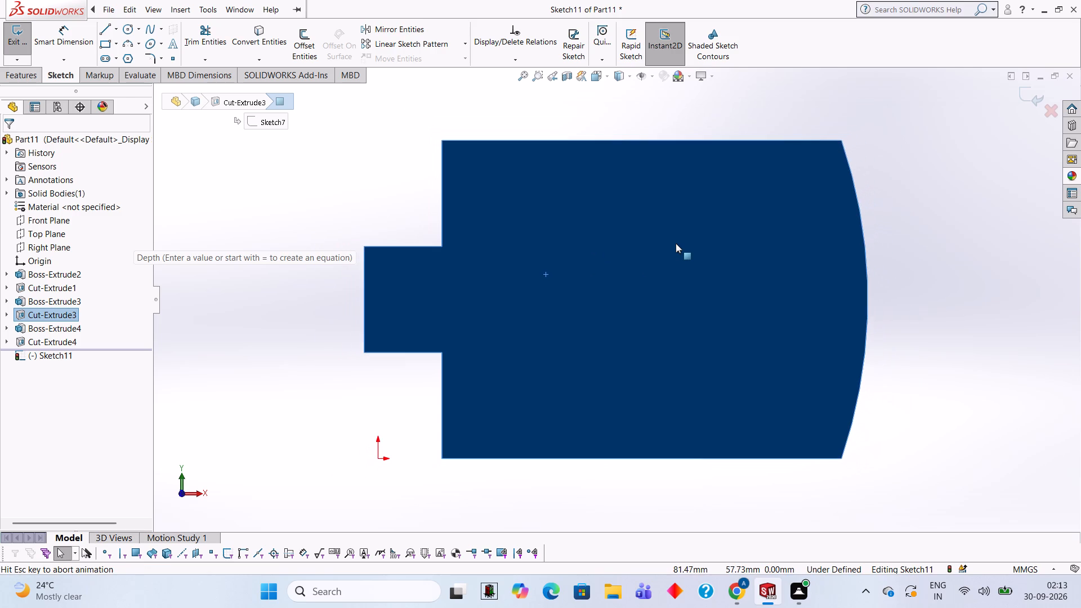
# Draw a 40 mm line along the top edge from the curved end's corner, continuing 90 mm straight down to the bottom edge.
pyautogui.scroll(-1, 559, 275)
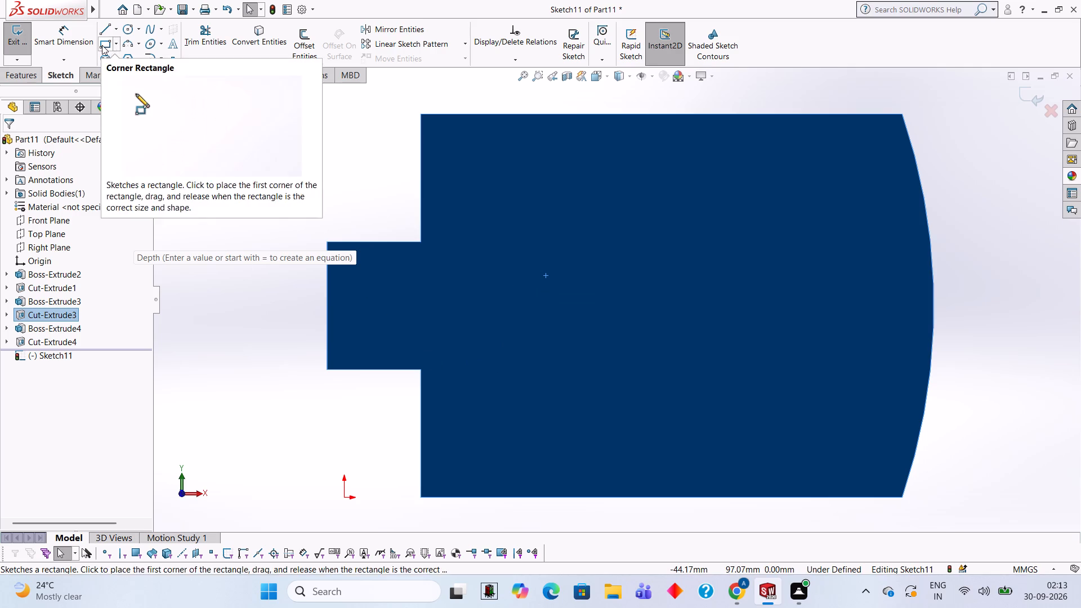
pyautogui.click(108, 24)
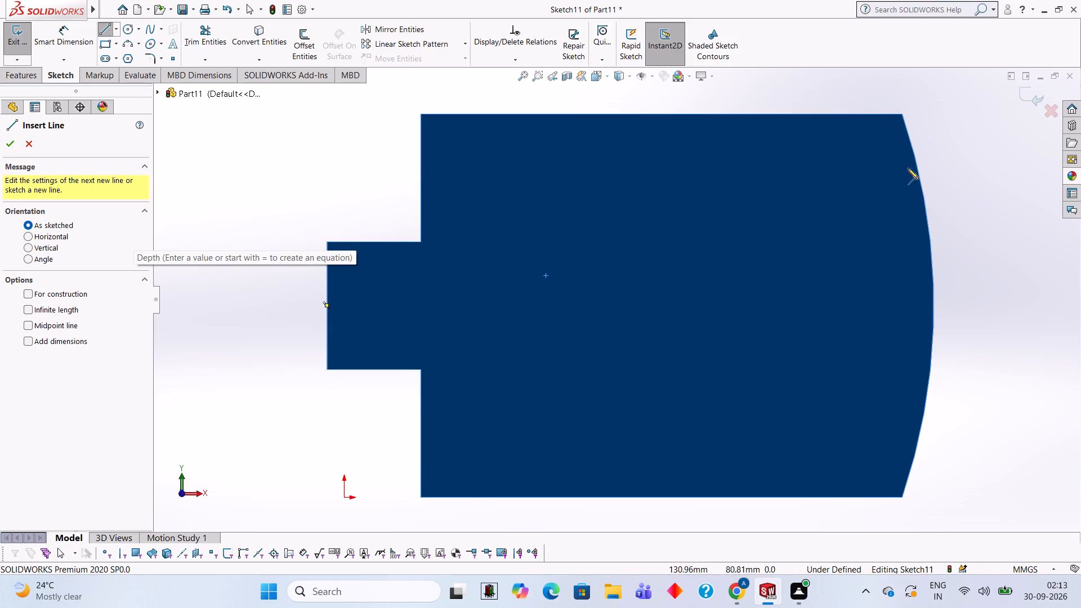
pyautogui.click(901, 114)
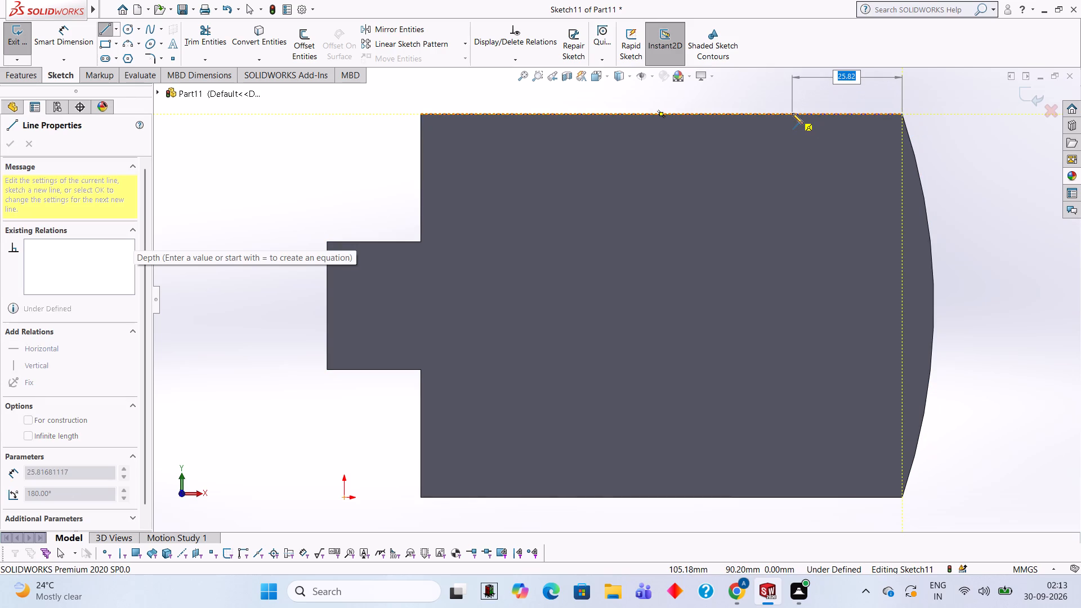
pyautogui.write('40')
pyautogui.press('Return')
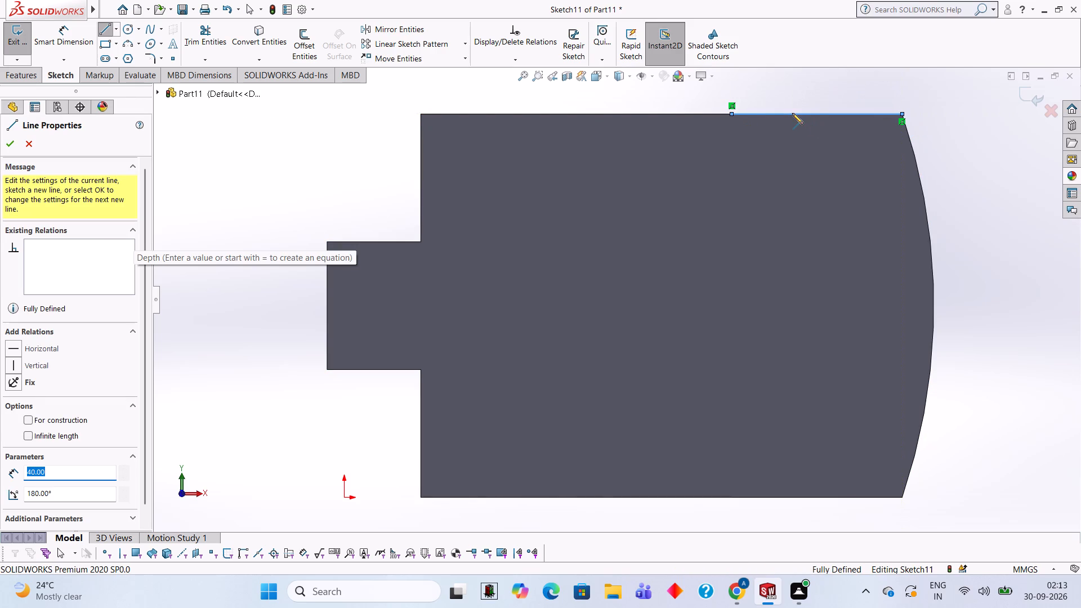
pyautogui.click(731, 497)
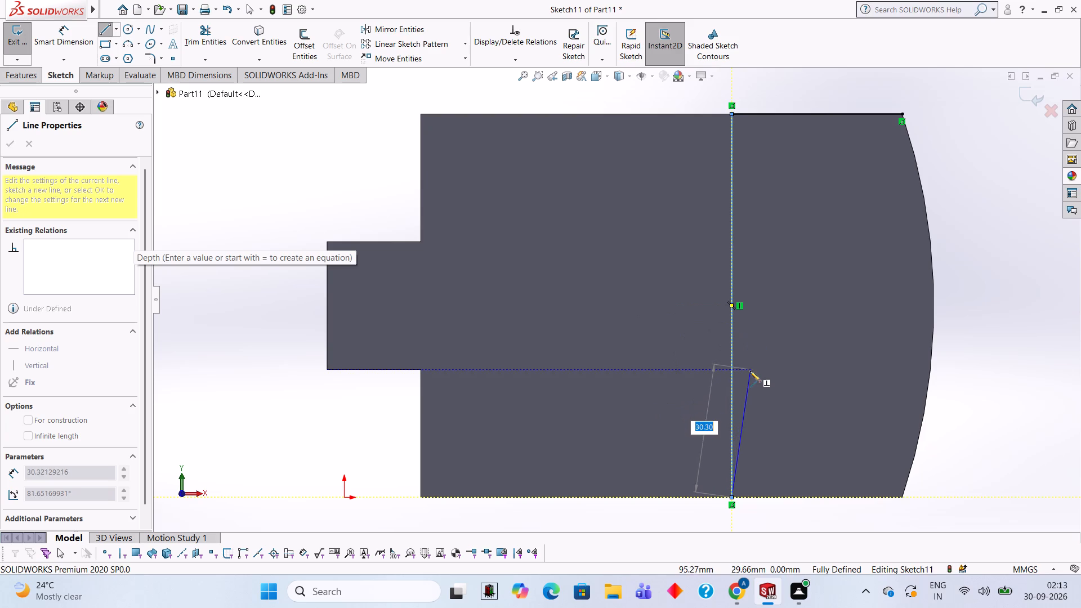
pyautogui.press('Escape')
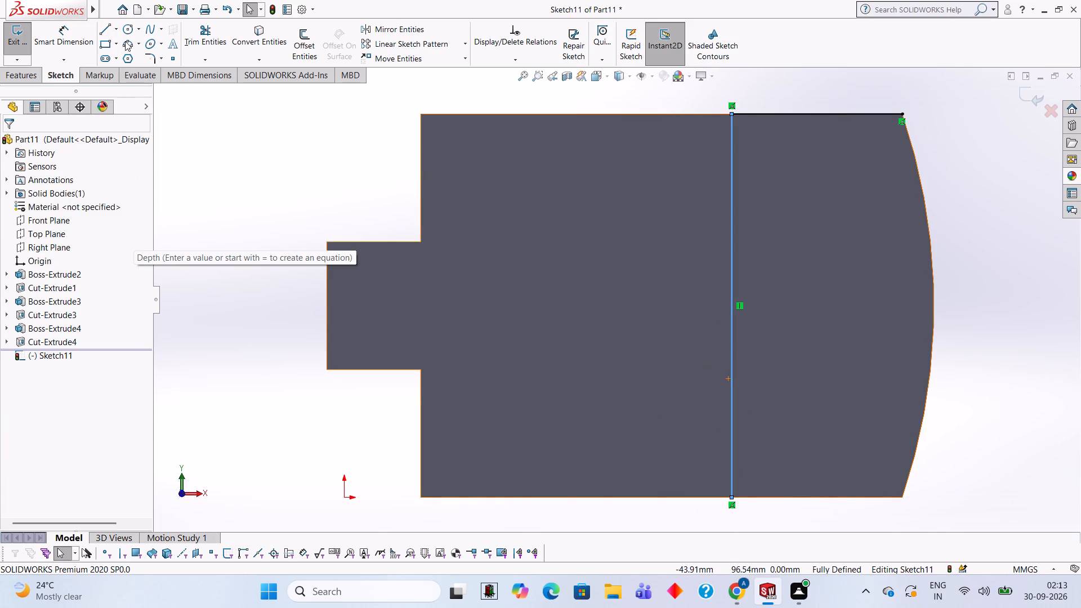
# Draw a horizontal line from the 90 mm line's midpoint to the midpoint of the projecting tab's end edge.
pyautogui.click(112, 34)
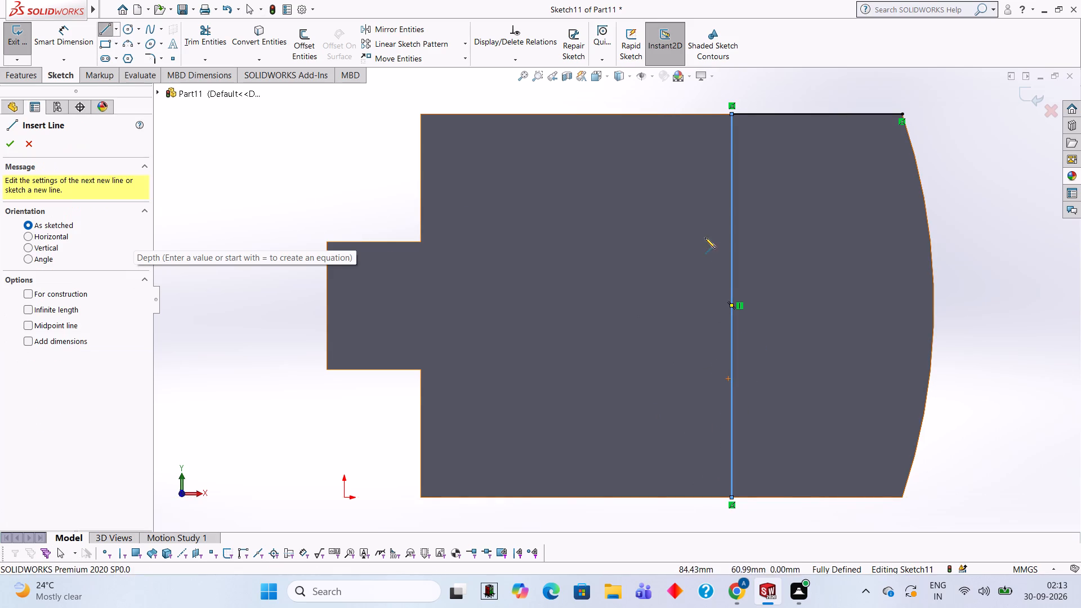
pyautogui.click(731, 304)
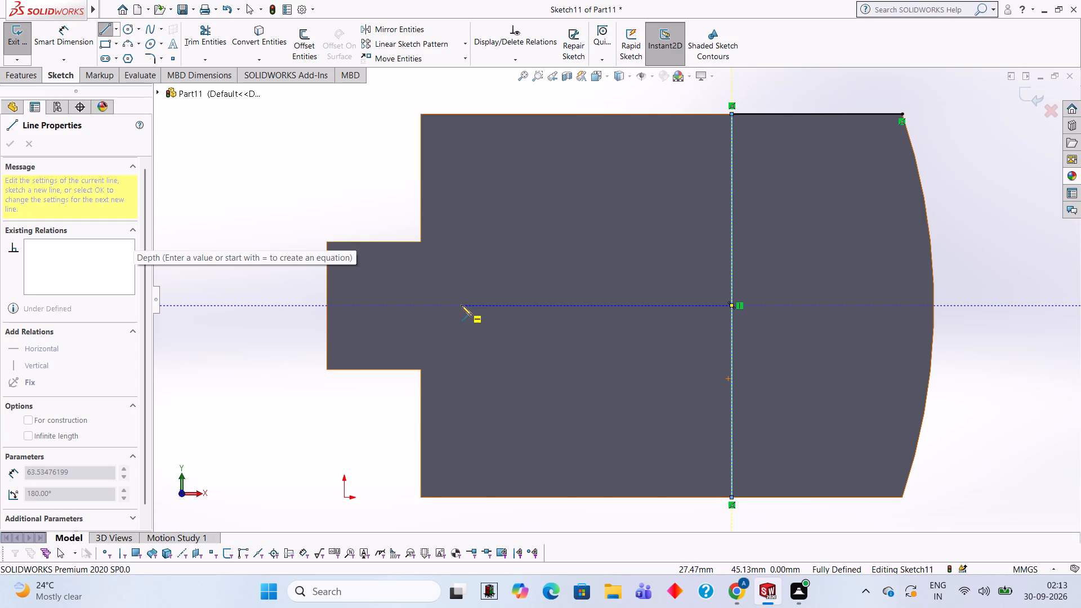
pyautogui.click(327, 306)
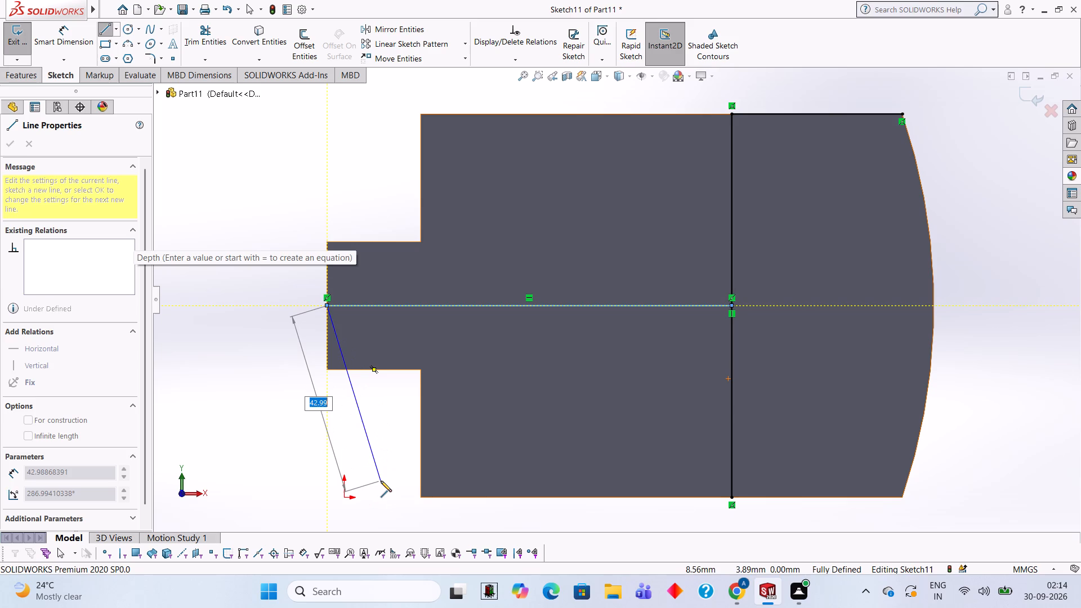
pyautogui.press('Escape')
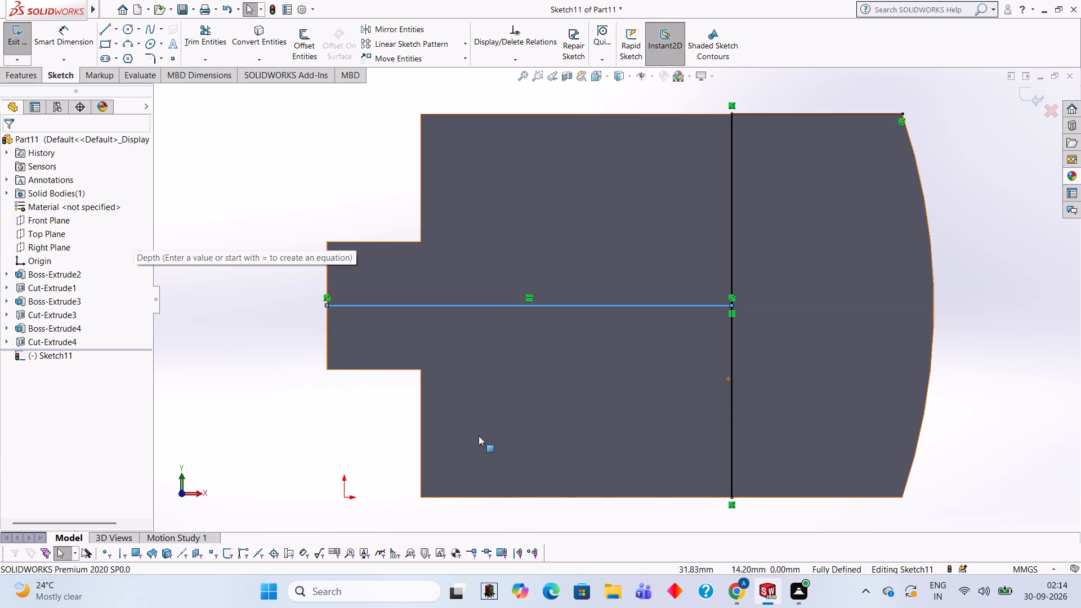
# Draw the upper profile chain: 27.5 mm up from the 90 mm line's midpoint, 73 mm across to the shoulder, then around the projecting tab's outline.
pyautogui.click(103, 34)
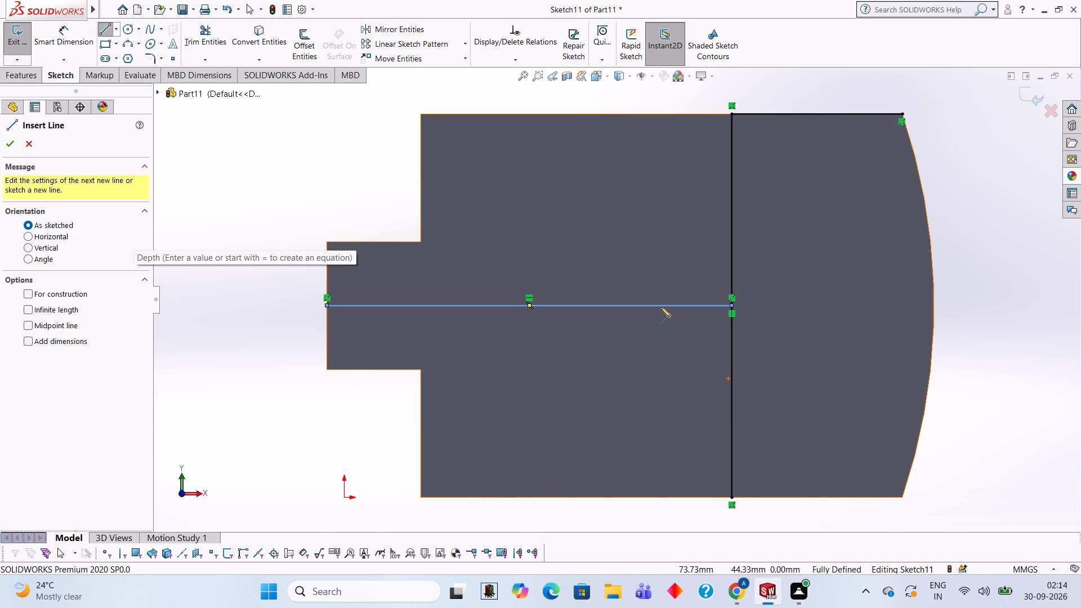
pyautogui.click(731, 303)
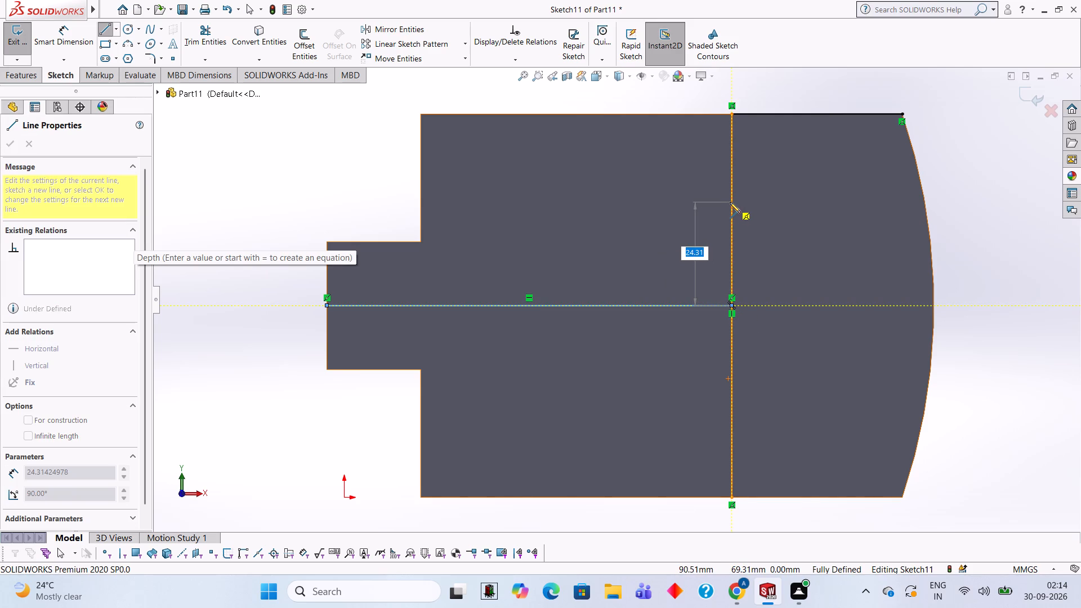
pyautogui.write('27.5')
pyautogui.press('Return')
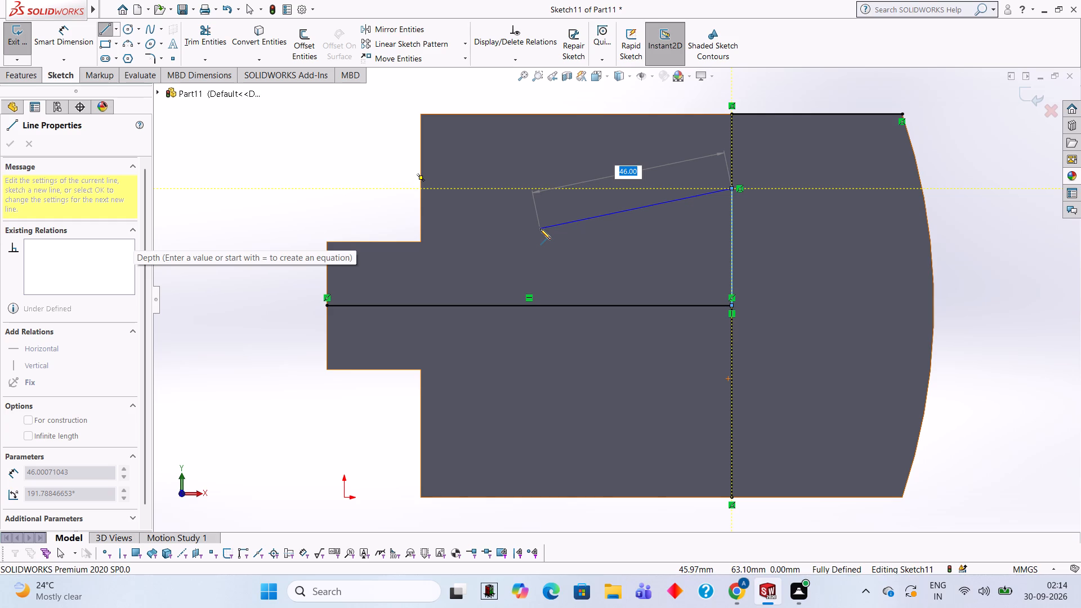
pyautogui.click(420, 187)
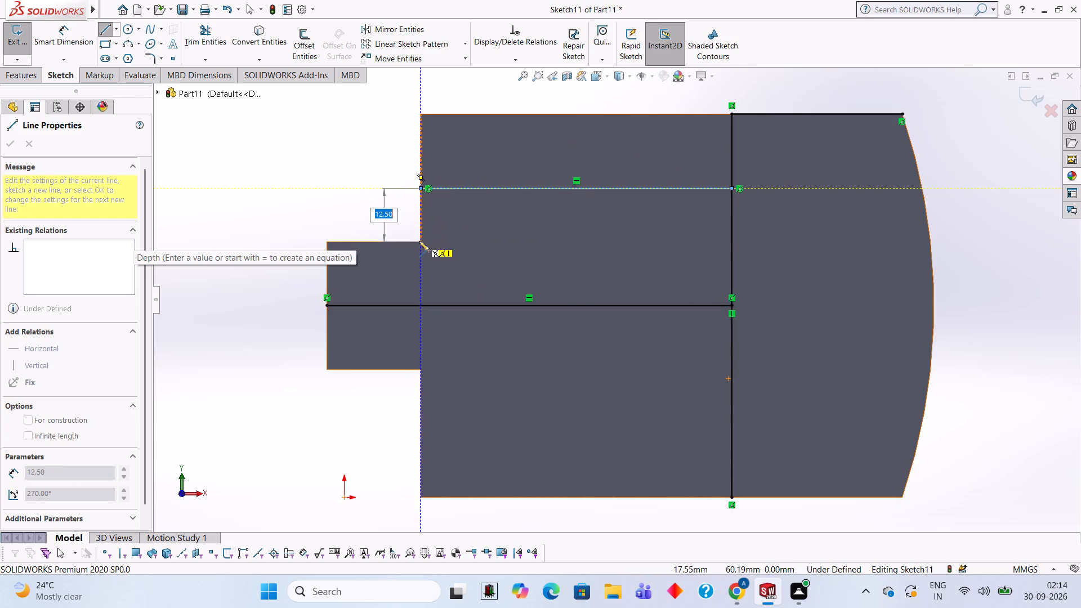
pyautogui.click(419, 241)
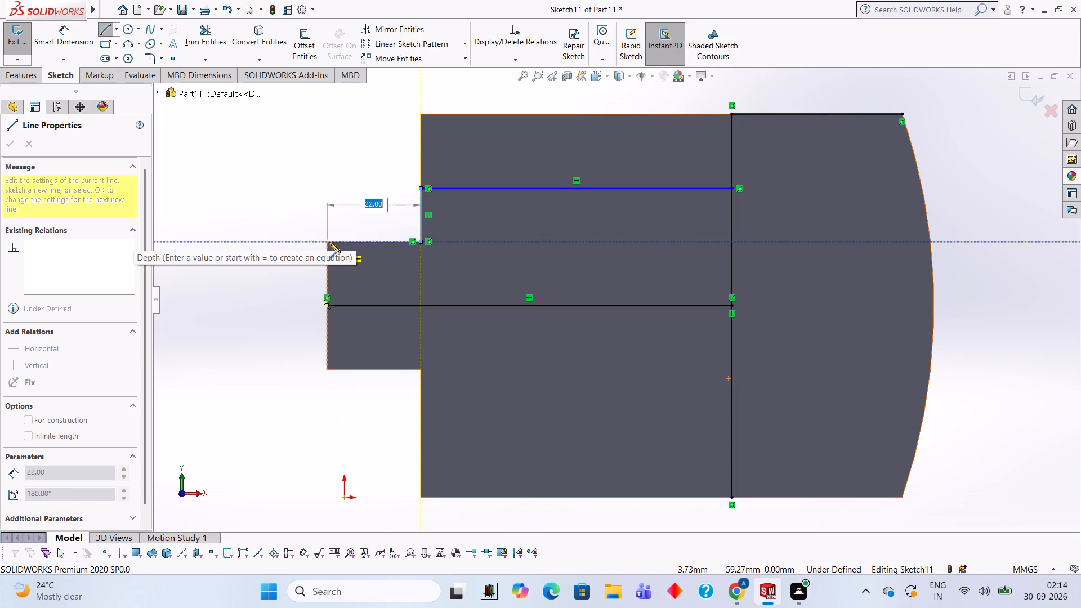
pyautogui.click(327, 242)
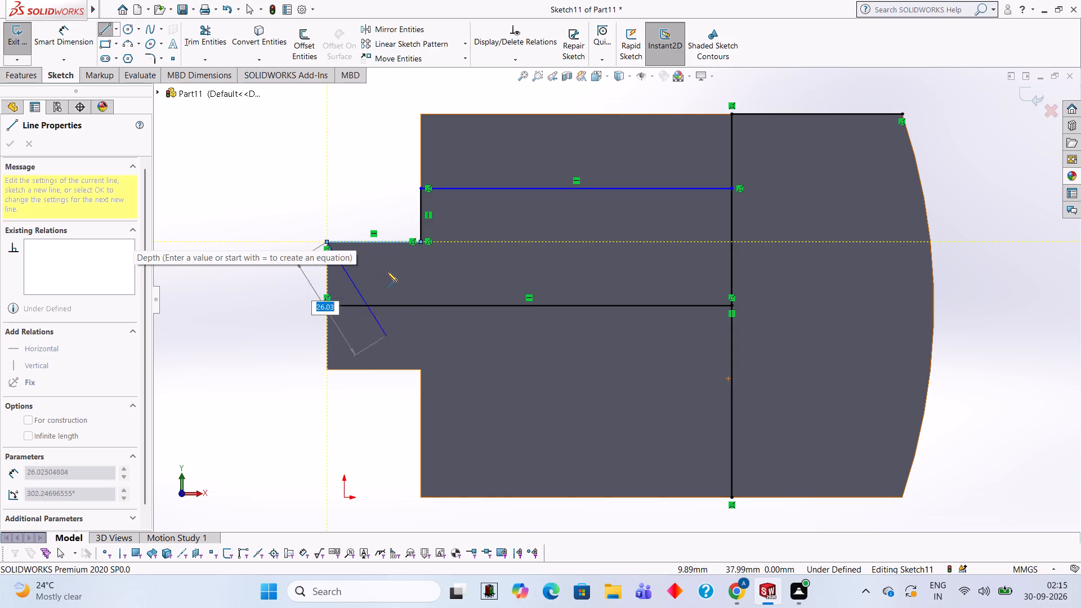
pyautogui.click(326, 368)
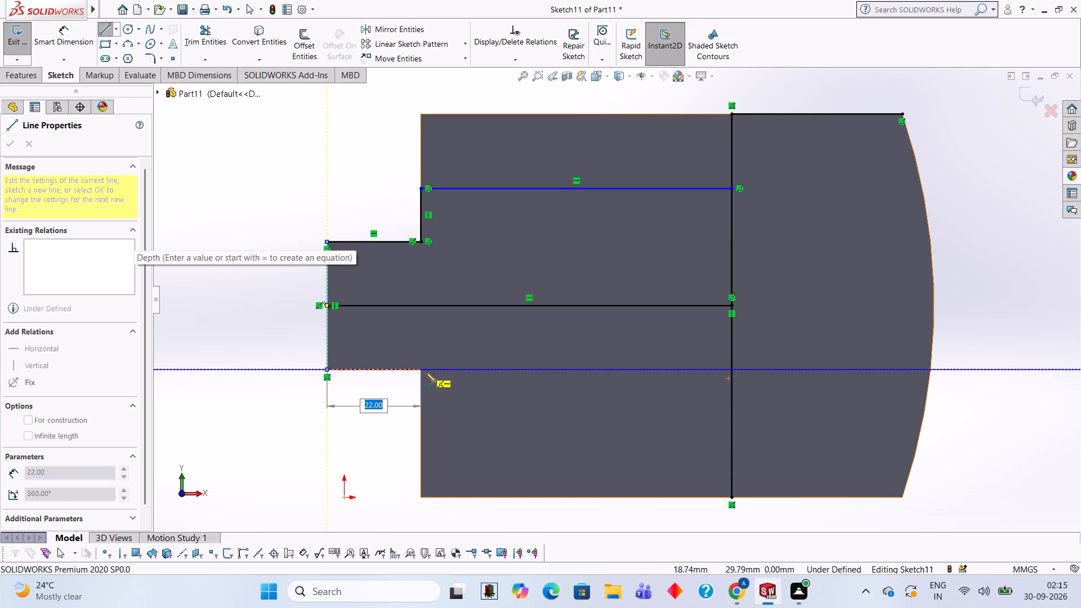
pyautogui.click(421, 371)
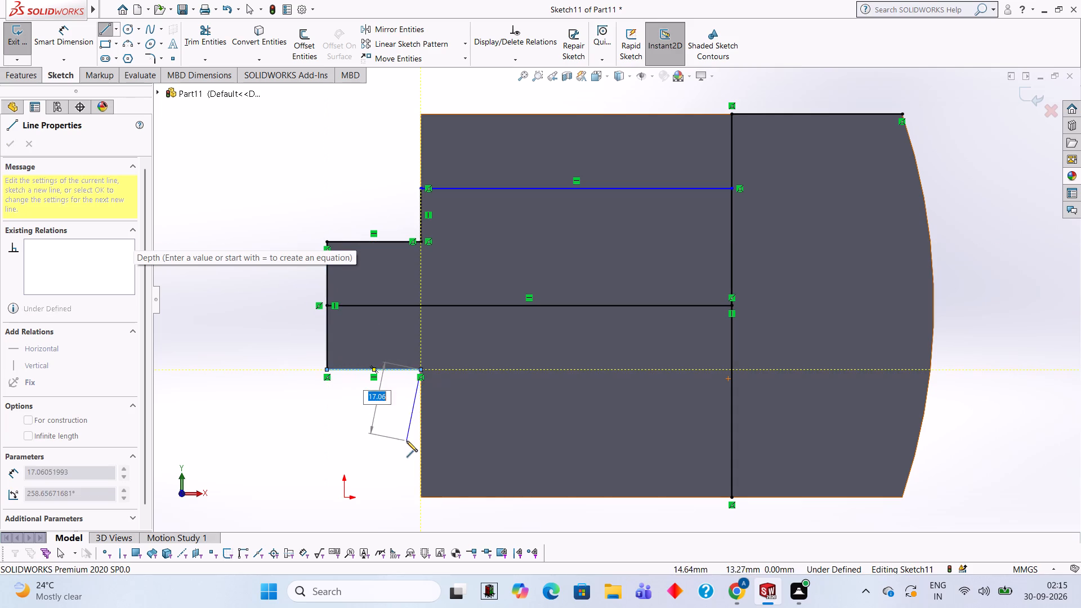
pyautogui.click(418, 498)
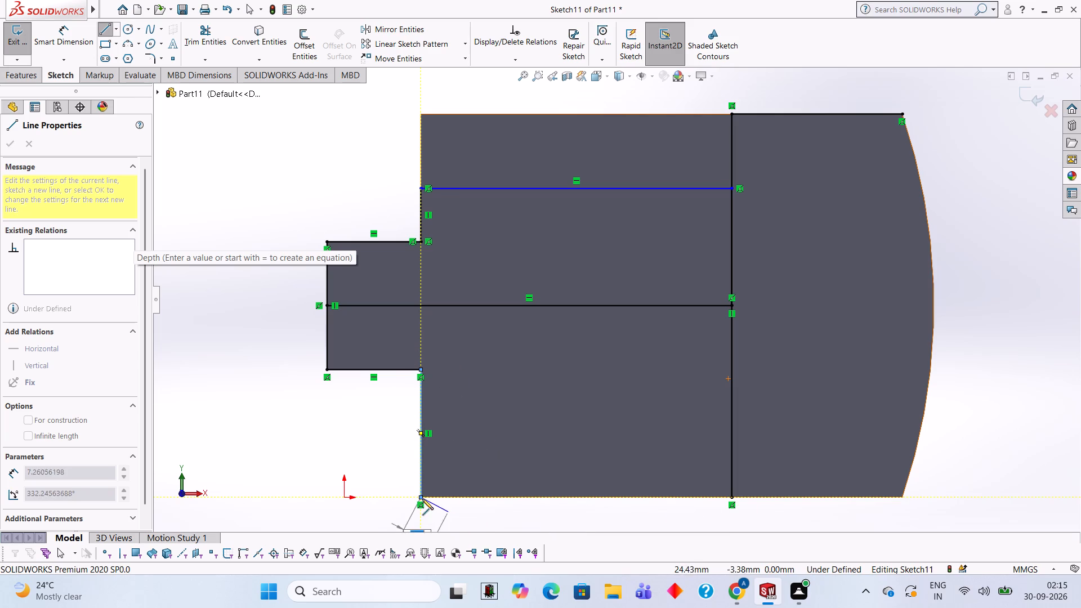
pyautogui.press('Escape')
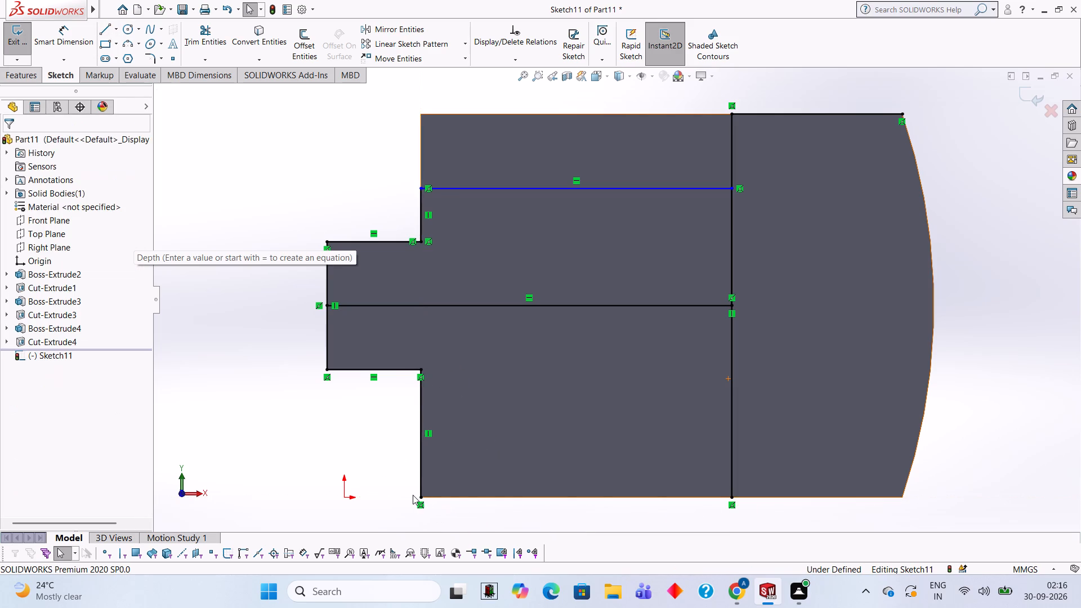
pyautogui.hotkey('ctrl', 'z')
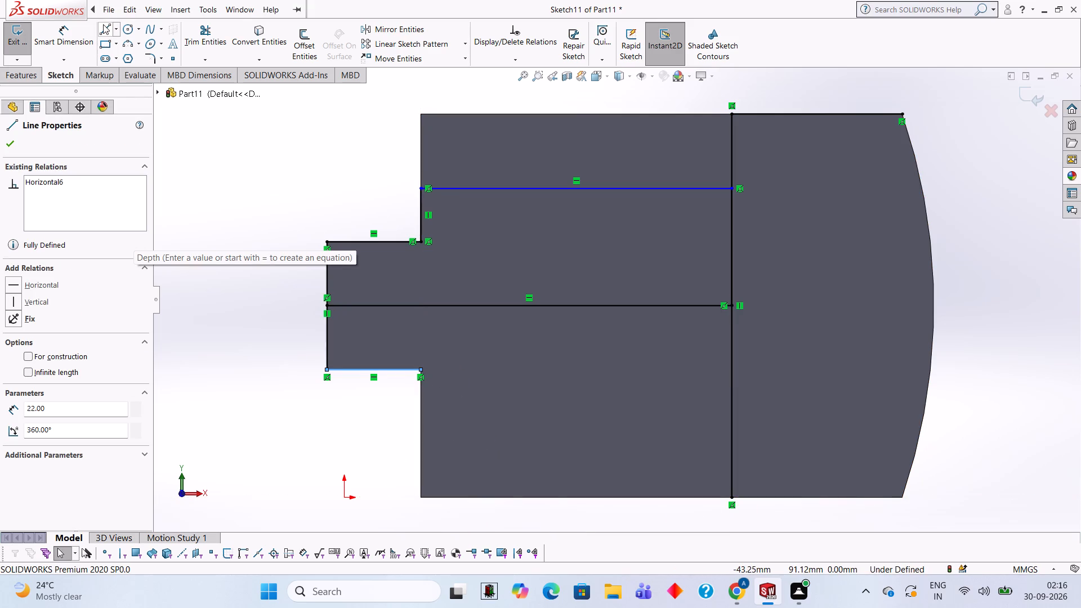
# Draw the lower profile chain: 27.5 mm down from the 90 mm line's midpoint, 73 mm across, and 12.5 mm up to the tab's lower corner.
pyautogui.click(103, 24)
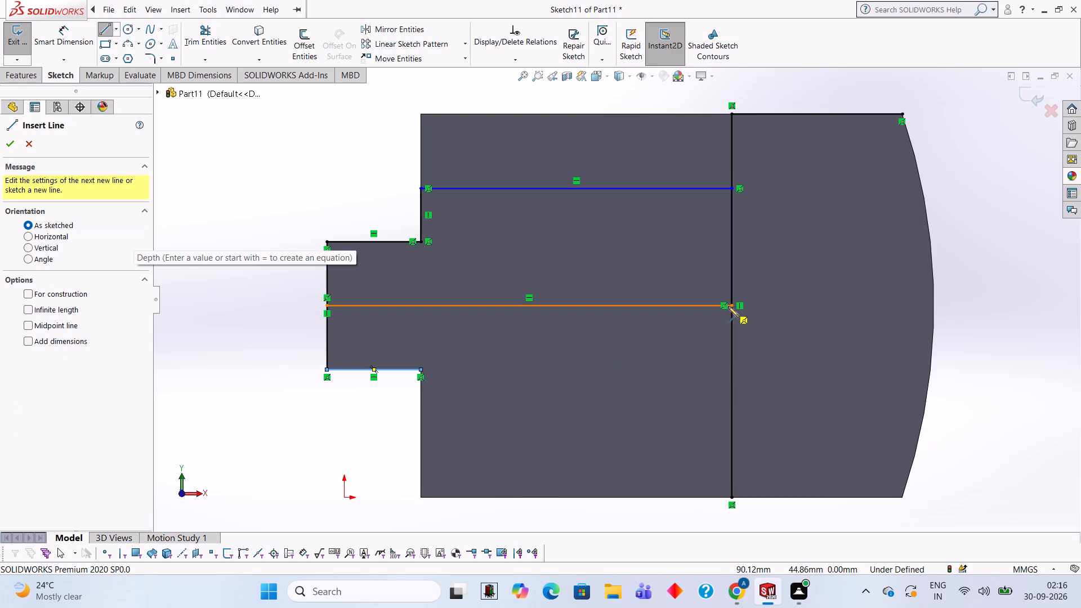
pyautogui.click(732, 305)
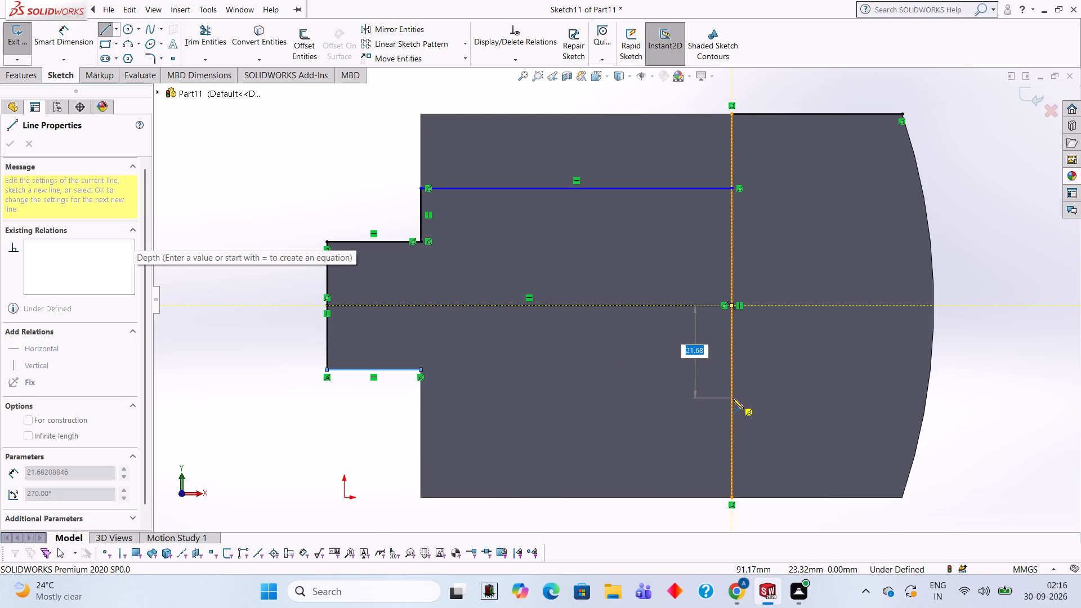
pyautogui.write('27.5')
pyautogui.press('Return')
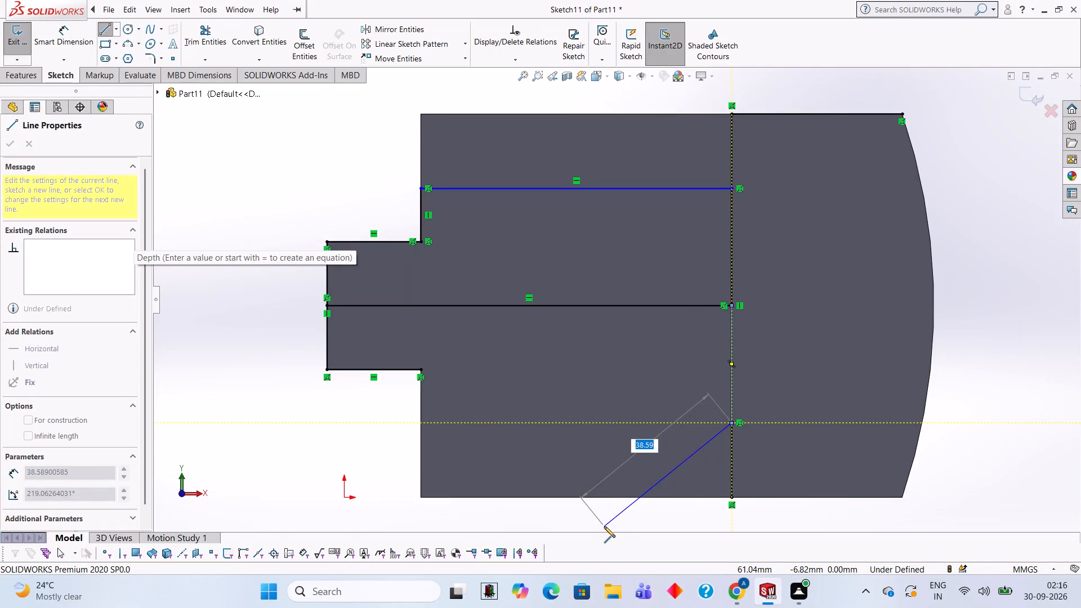
pyautogui.click(418, 423)
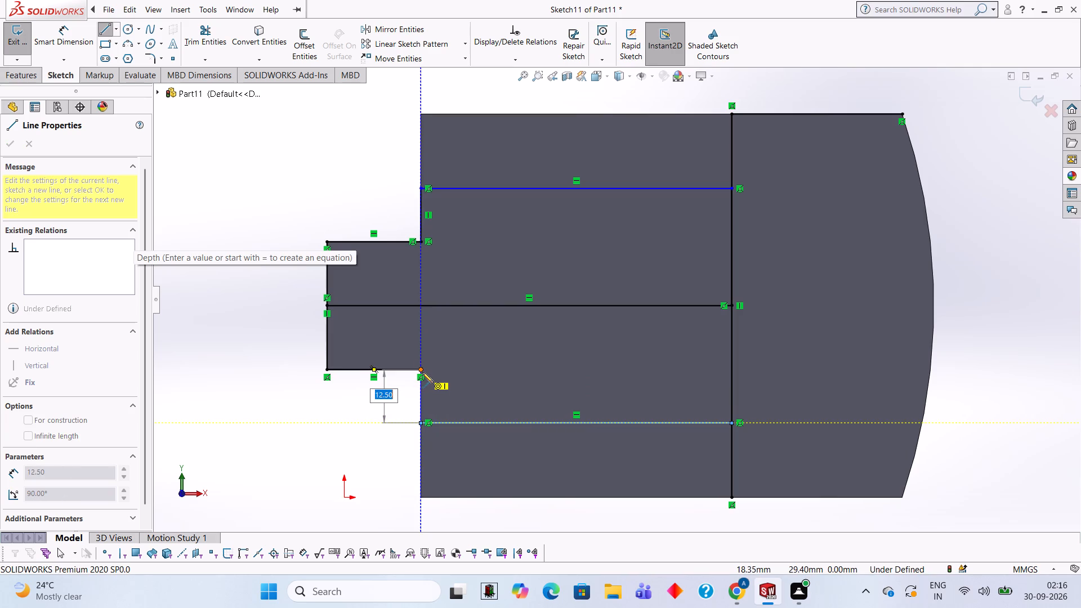
pyautogui.click(421, 371)
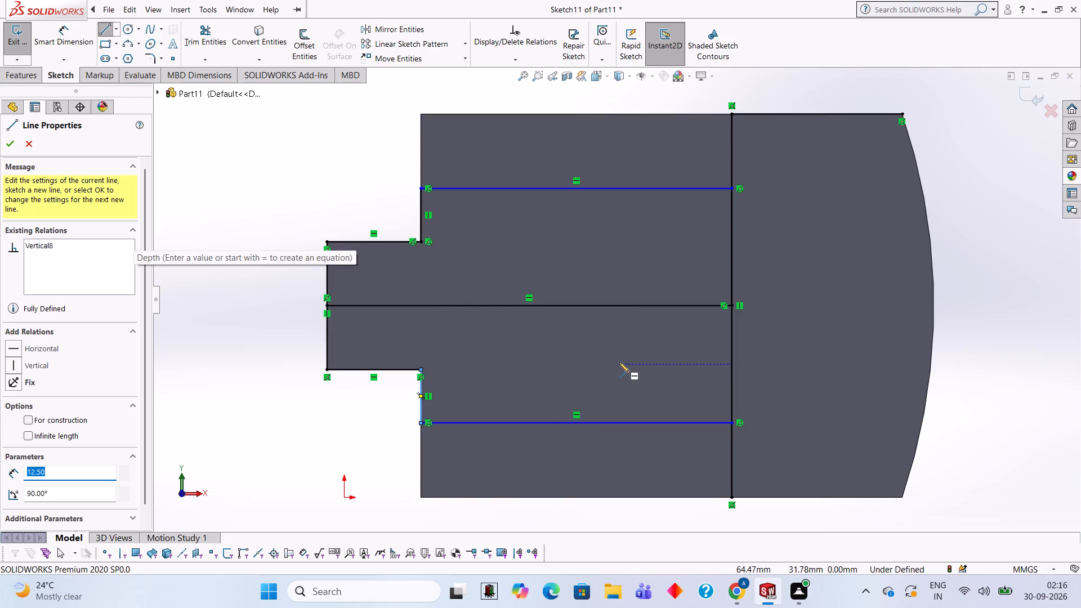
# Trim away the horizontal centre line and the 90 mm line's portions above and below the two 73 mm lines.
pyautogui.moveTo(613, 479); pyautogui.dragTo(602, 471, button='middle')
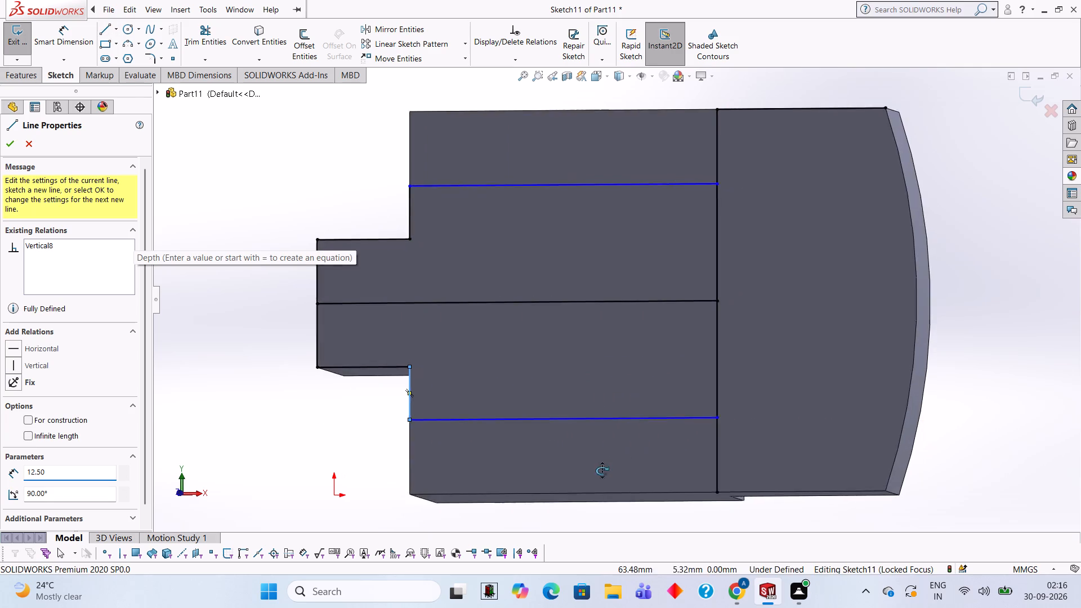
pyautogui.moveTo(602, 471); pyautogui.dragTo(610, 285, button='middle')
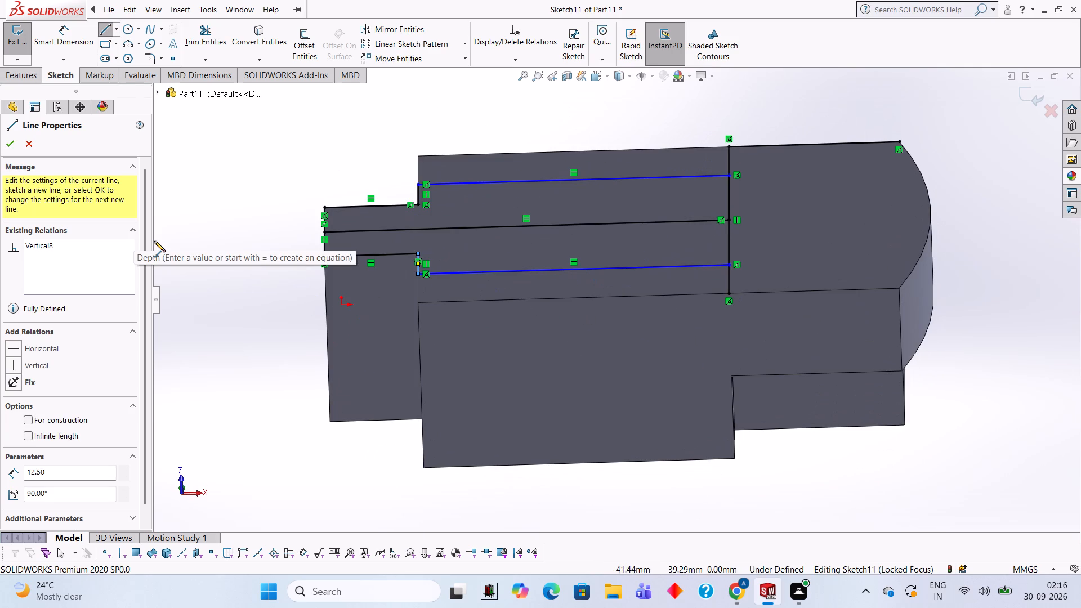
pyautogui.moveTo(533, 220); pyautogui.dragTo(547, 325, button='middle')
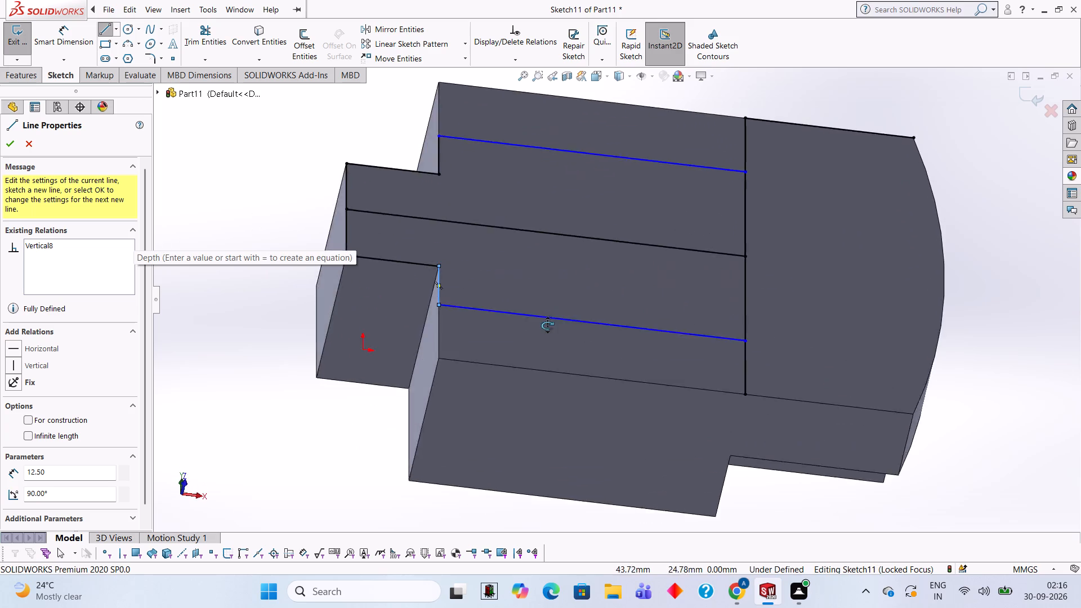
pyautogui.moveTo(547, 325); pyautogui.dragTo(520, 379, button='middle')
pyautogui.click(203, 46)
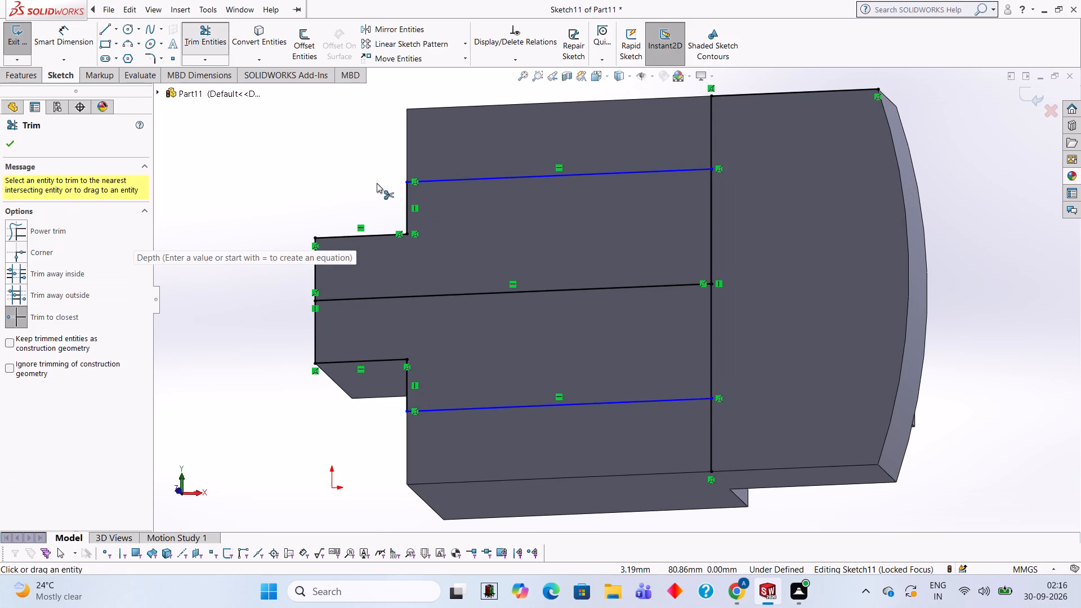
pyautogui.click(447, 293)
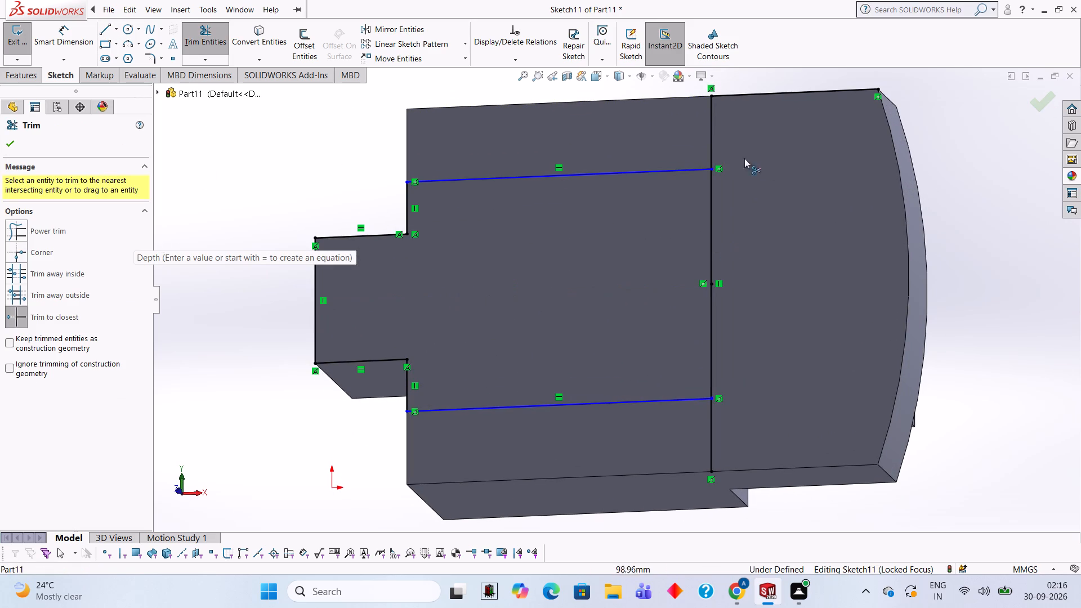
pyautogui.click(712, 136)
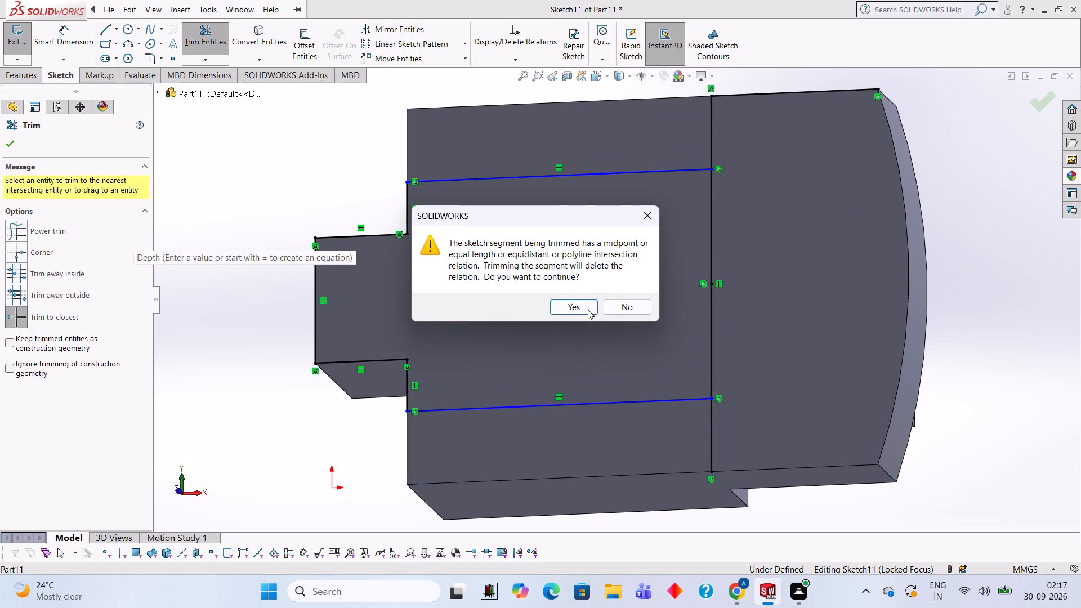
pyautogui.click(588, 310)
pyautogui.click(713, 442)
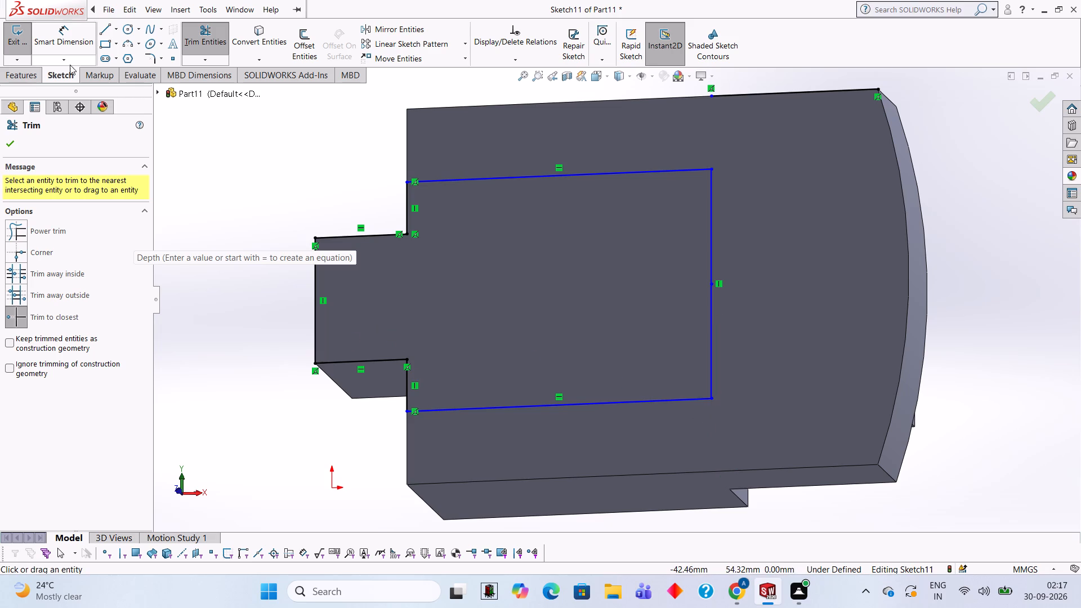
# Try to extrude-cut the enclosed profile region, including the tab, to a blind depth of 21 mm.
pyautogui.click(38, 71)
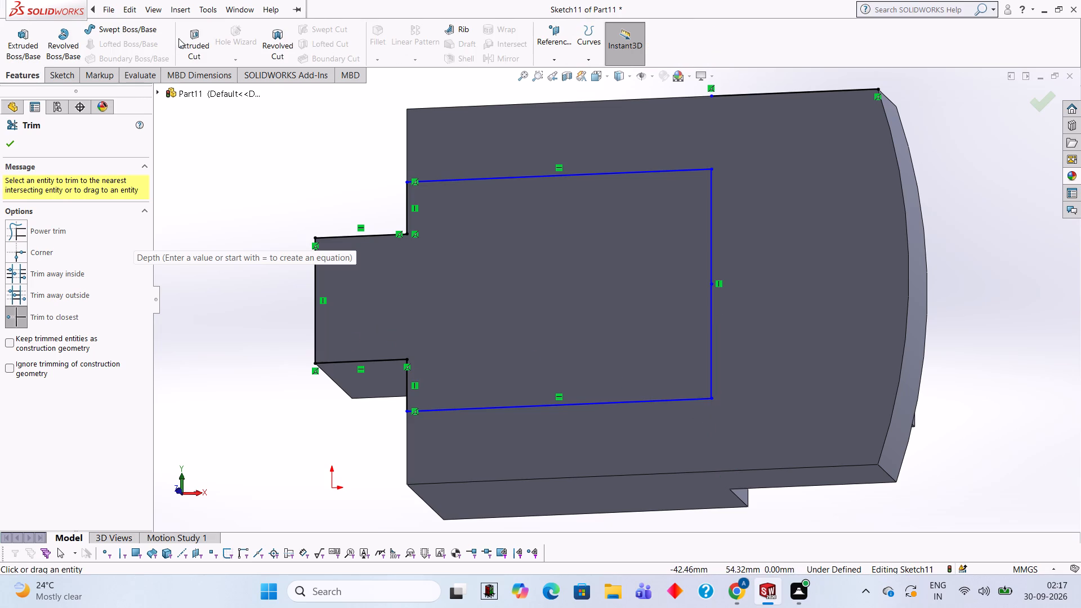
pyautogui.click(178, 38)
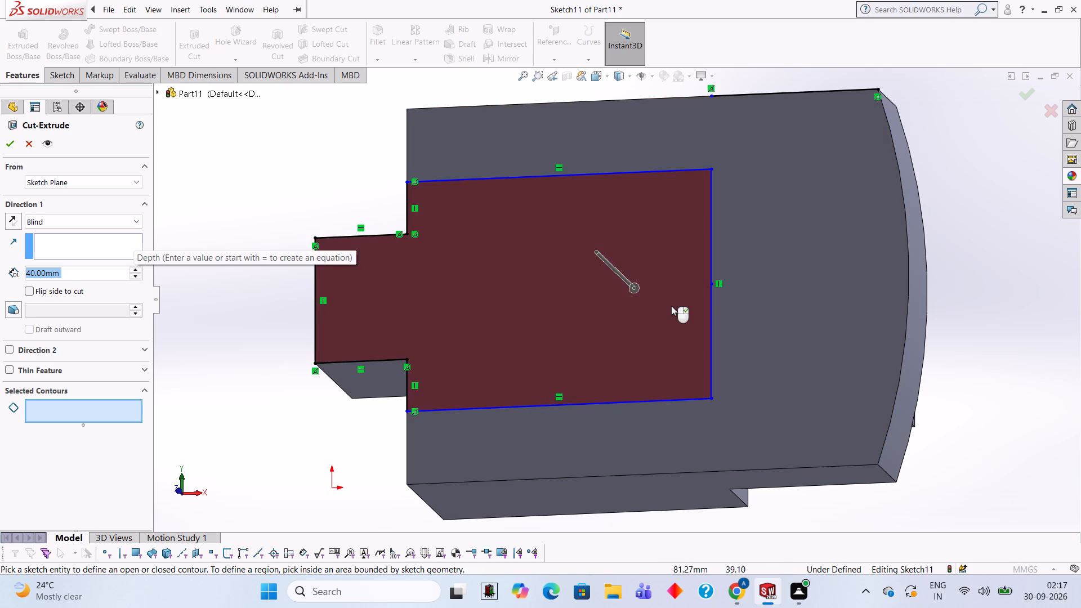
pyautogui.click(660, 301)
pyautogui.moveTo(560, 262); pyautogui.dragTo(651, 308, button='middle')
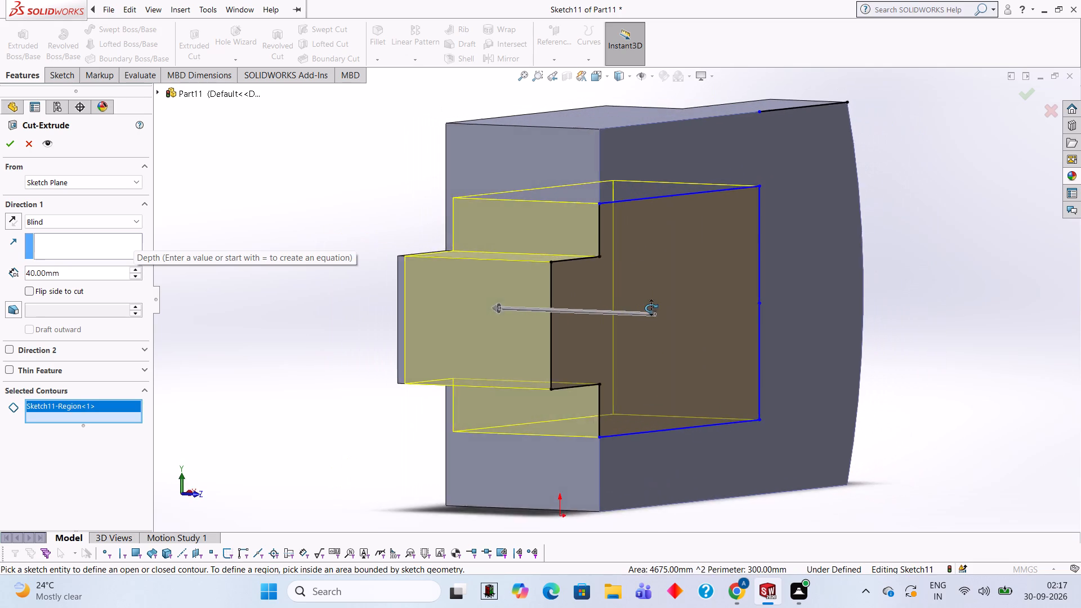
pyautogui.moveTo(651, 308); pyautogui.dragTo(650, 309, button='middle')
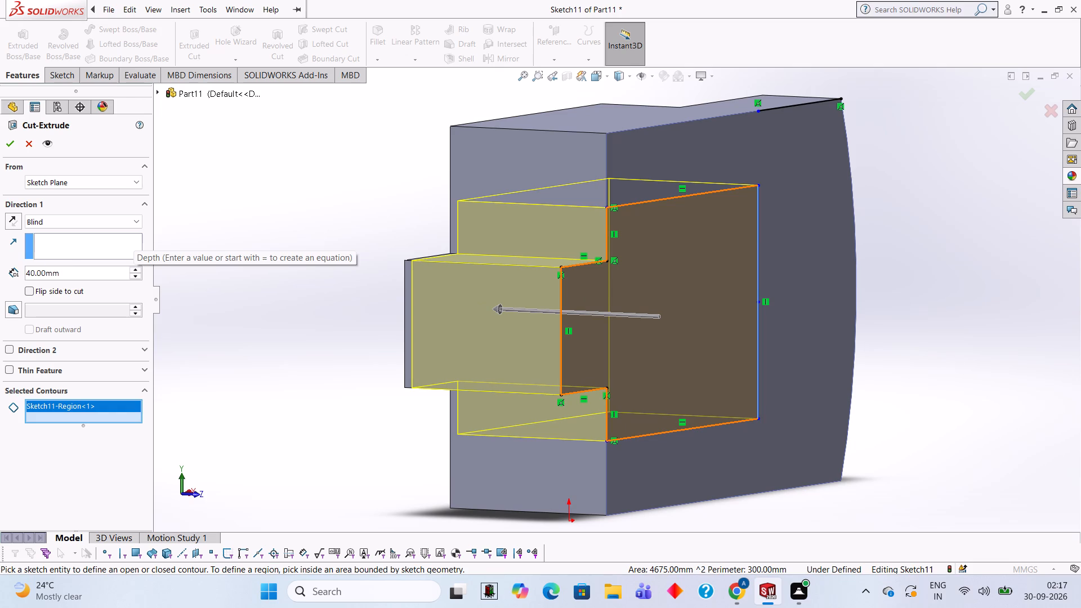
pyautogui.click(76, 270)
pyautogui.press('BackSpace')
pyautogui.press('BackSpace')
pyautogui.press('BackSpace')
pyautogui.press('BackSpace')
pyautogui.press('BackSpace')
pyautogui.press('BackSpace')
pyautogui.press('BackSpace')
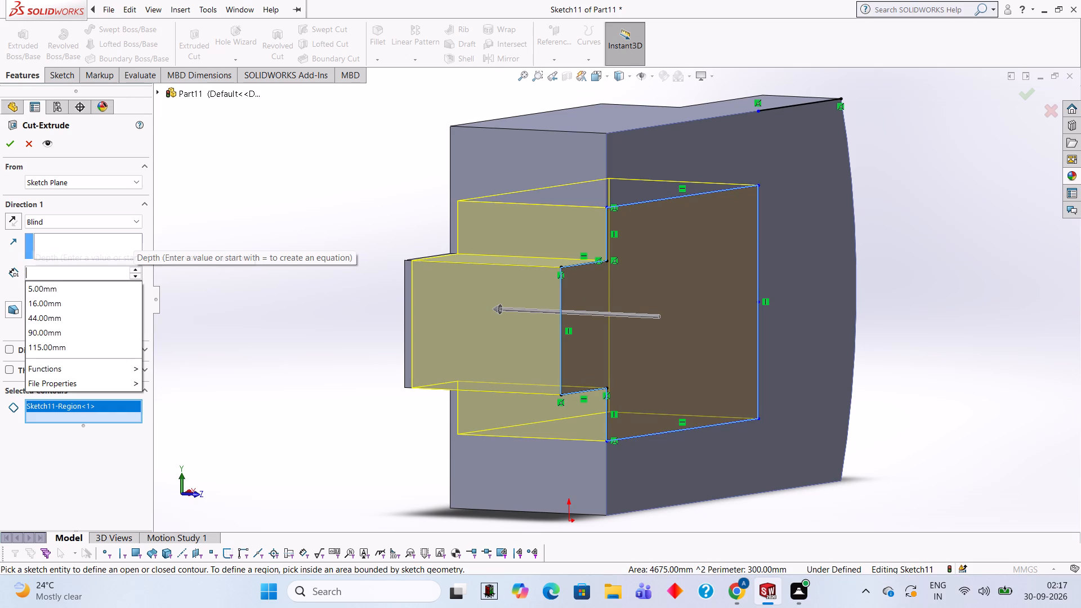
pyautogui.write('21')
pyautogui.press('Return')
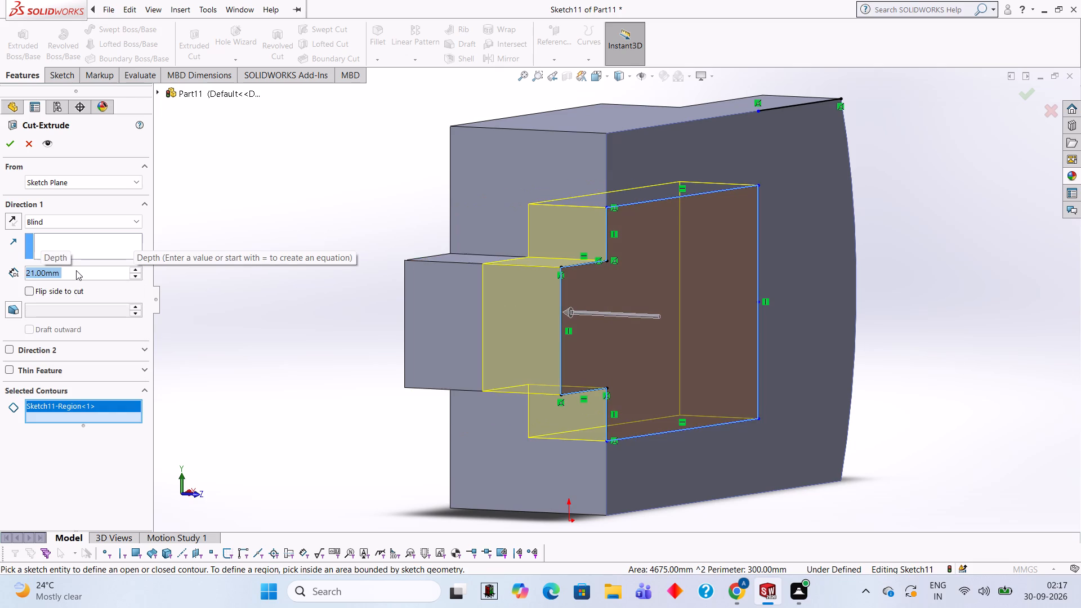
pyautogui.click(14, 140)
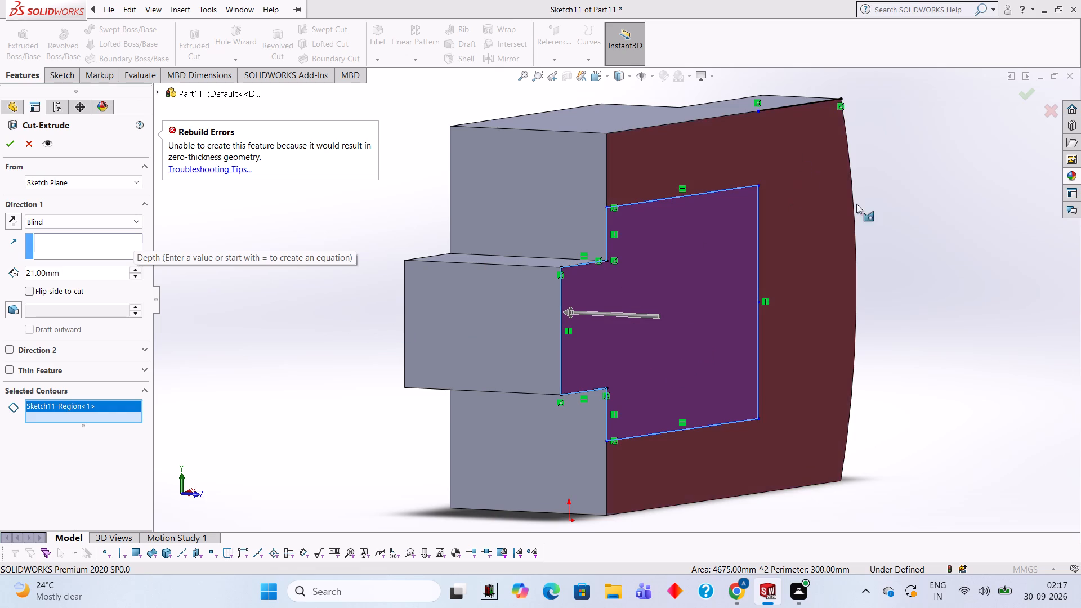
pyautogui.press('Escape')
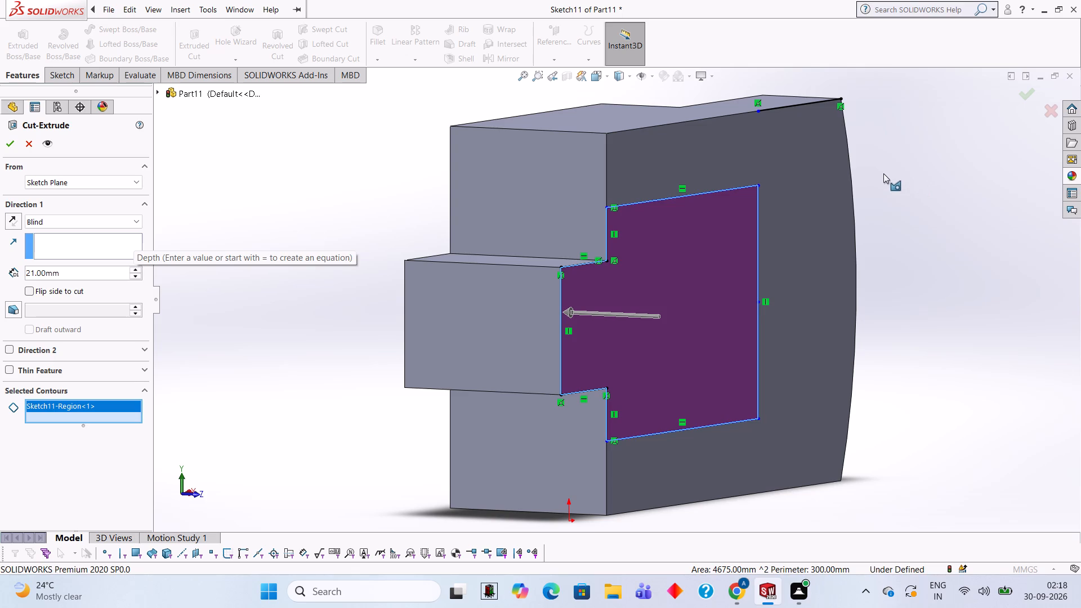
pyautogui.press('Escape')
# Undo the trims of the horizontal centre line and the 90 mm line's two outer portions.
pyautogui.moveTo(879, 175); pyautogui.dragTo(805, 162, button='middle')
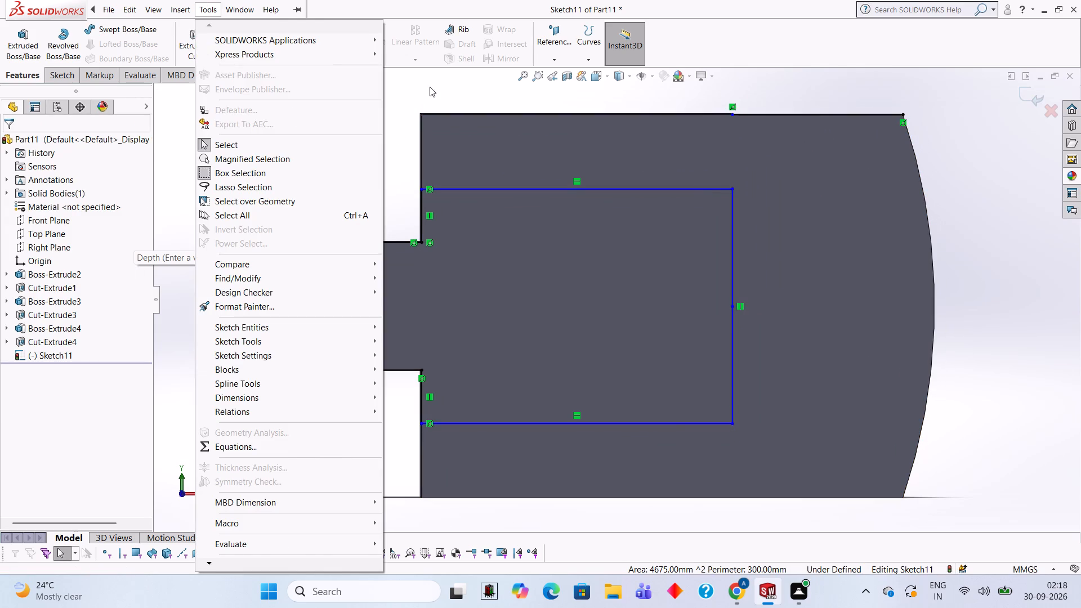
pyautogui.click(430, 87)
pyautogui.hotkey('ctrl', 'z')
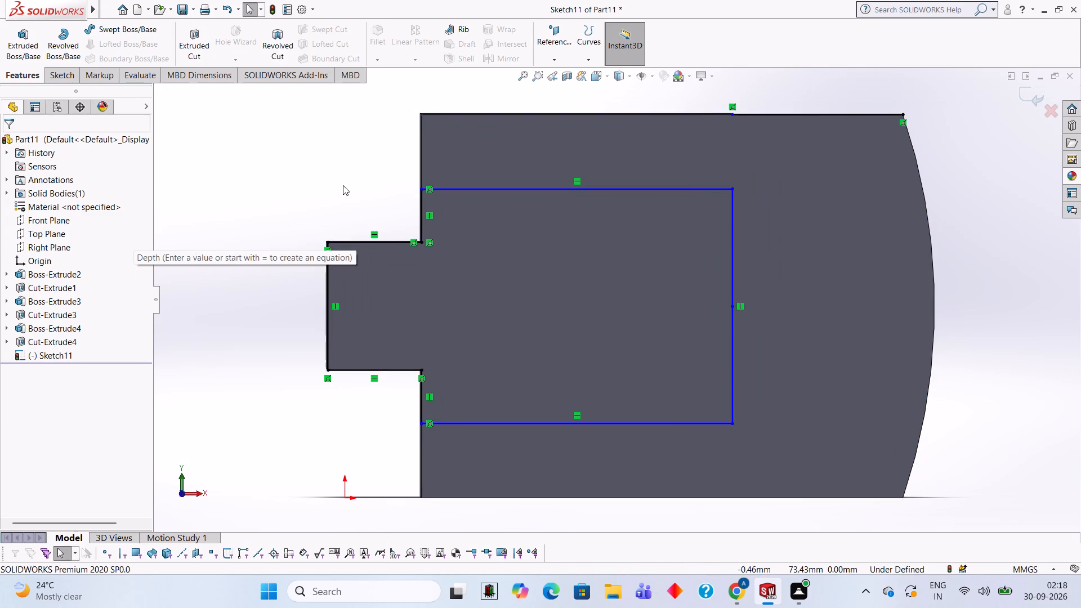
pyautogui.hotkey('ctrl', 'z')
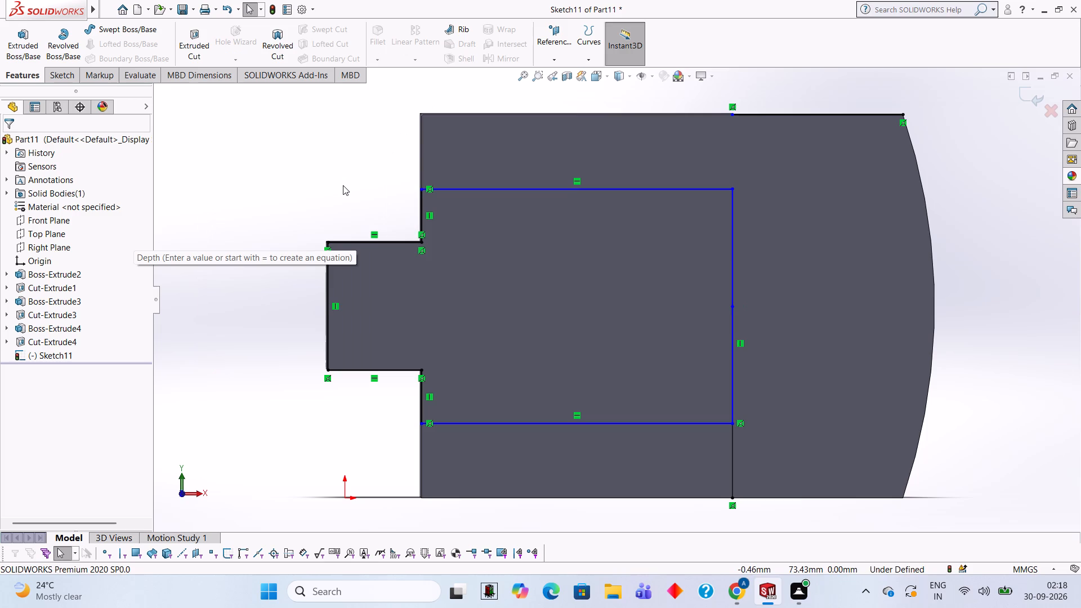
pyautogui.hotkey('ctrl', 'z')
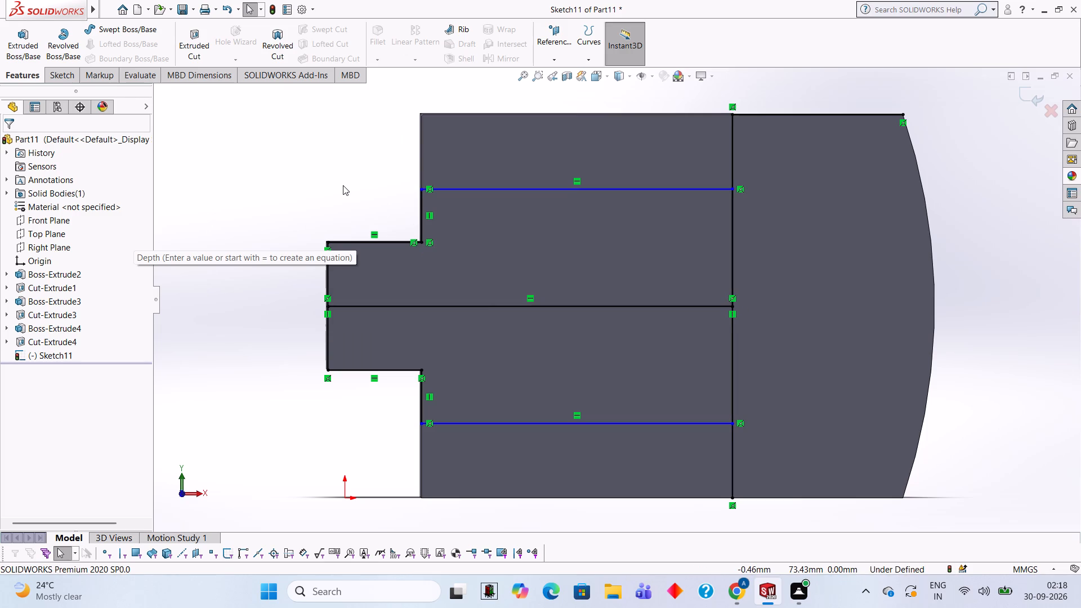
# Step back through the lower 73 mm and 27.5 mm lines, restore them, and reapply the horizontal centre line's trim.
pyautogui.hotkey('ctrl', 'z')
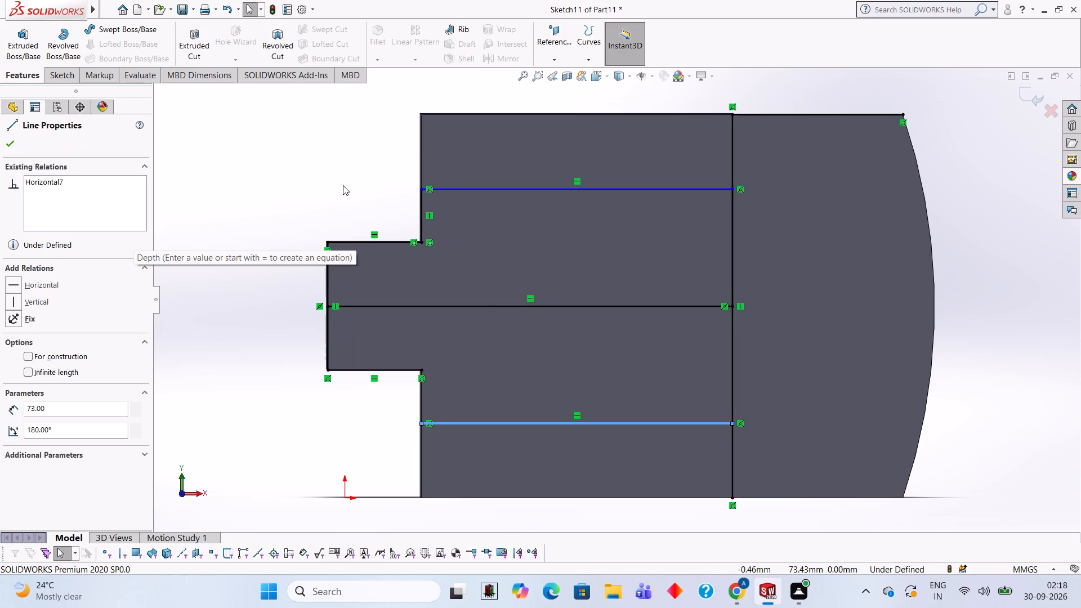
pyautogui.hotkey('ctrl', 'z')
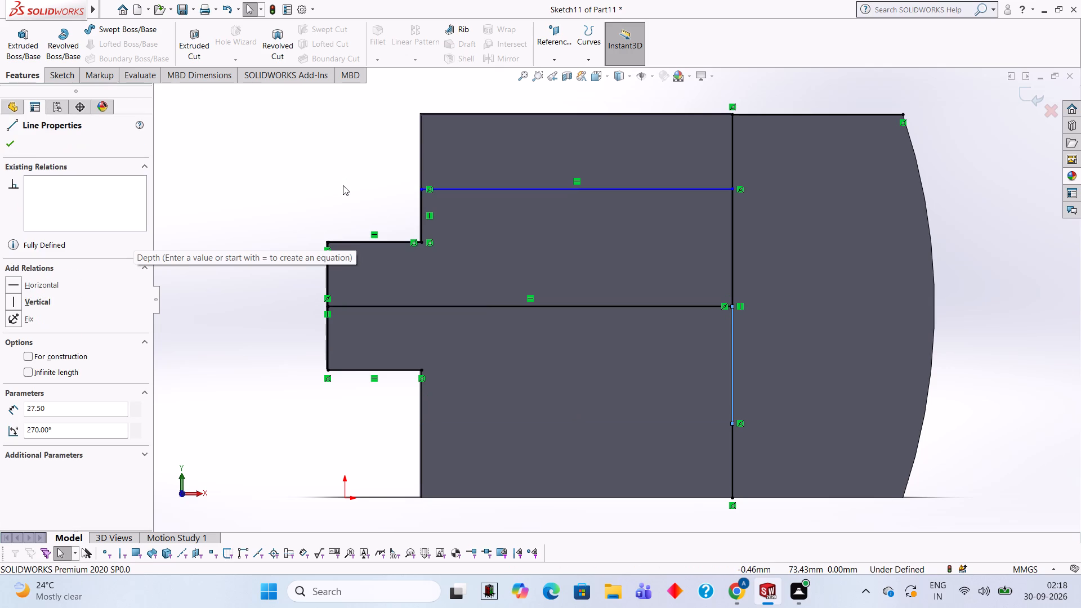
pyautogui.hotkey('ctrl', 'y')
pyautogui.hotkey('ctrl', 'y')
pyautogui.hotkey('ctrl', 'y')
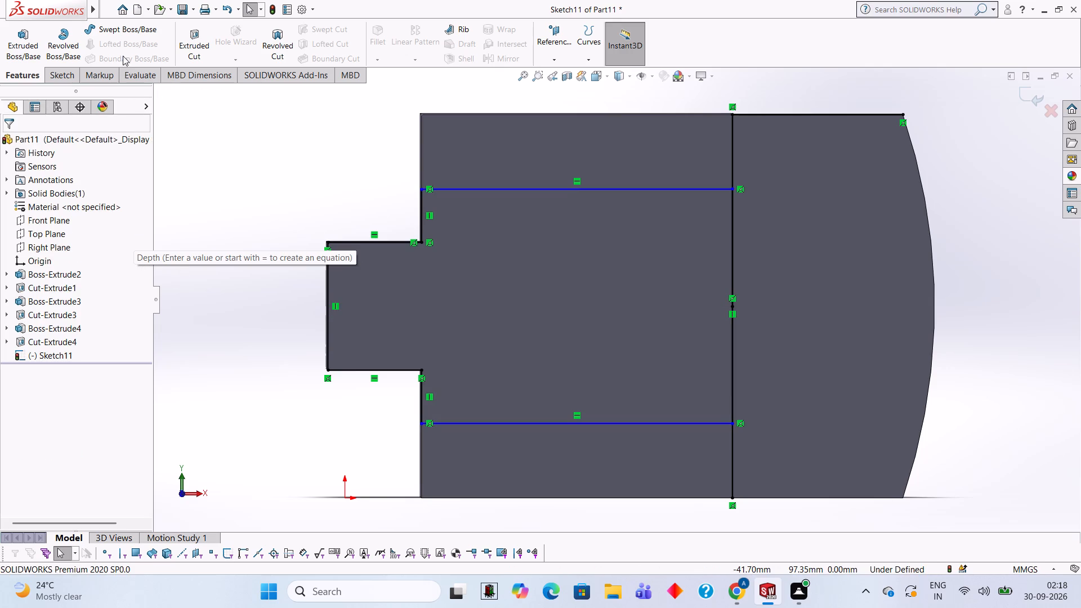
# Draw 73 mm lines along the block's upper and lower edges and 17.5 mm verticals linking them to the inner 73 mm lines.
pyautogui.click(72, 73)
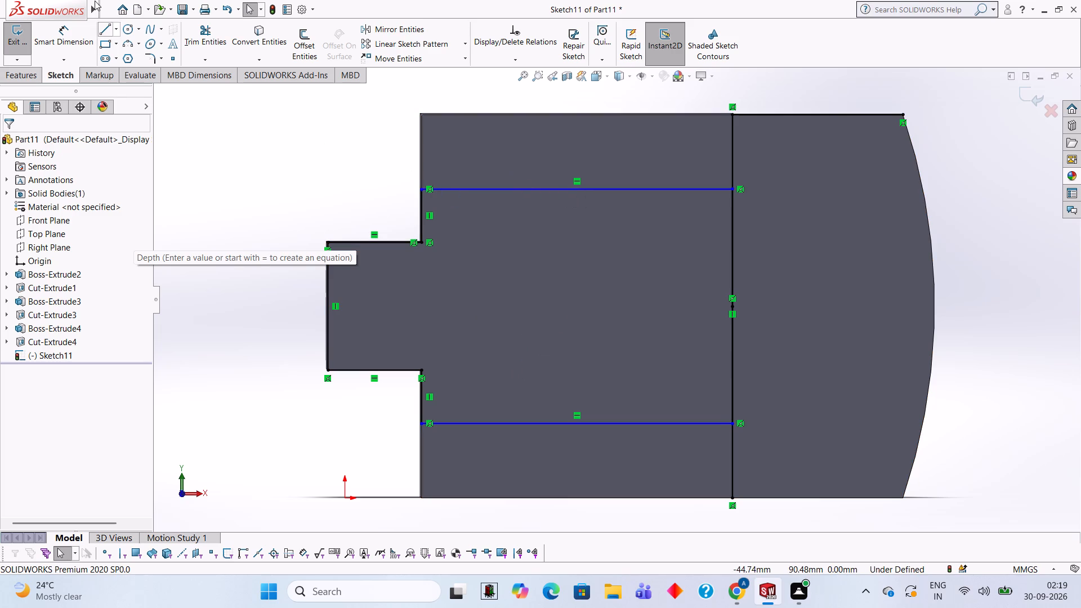
pyautogui.click(111, 30)
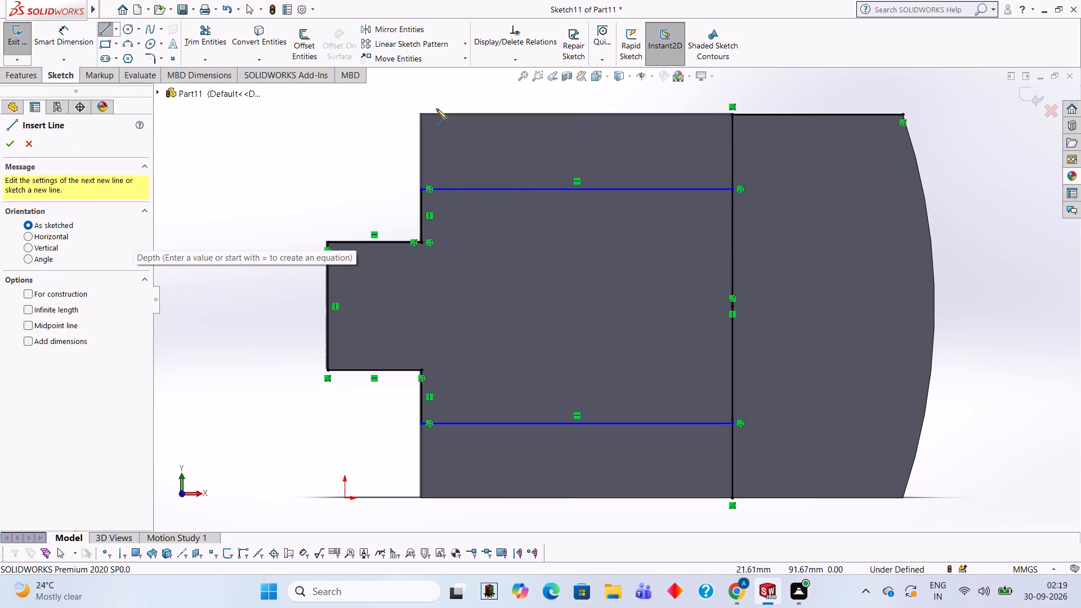
pyautogui.click(421, 114)
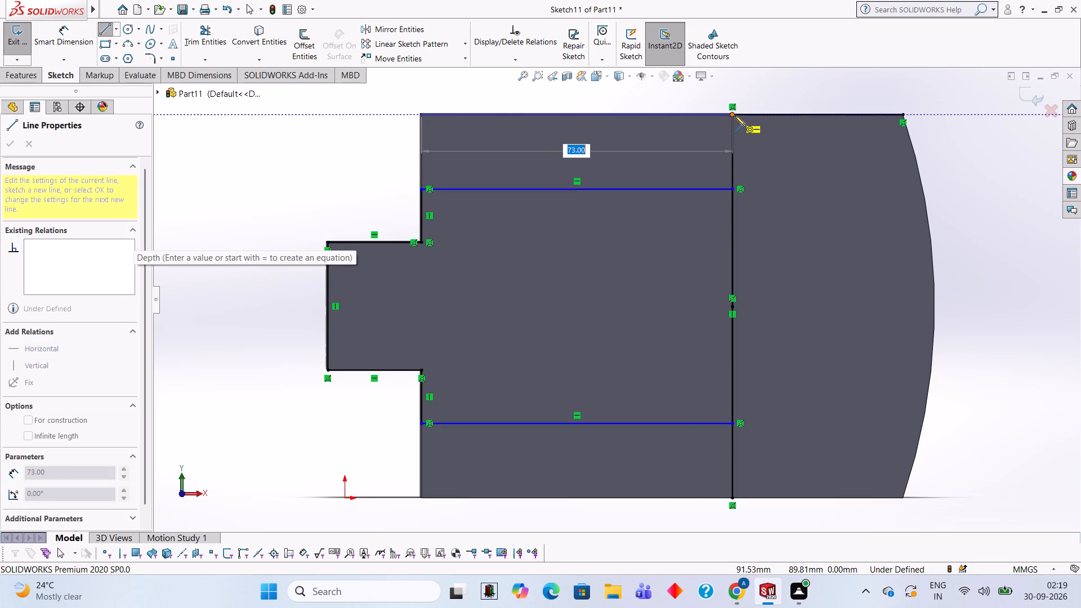
pyautogui.click(732, 115)
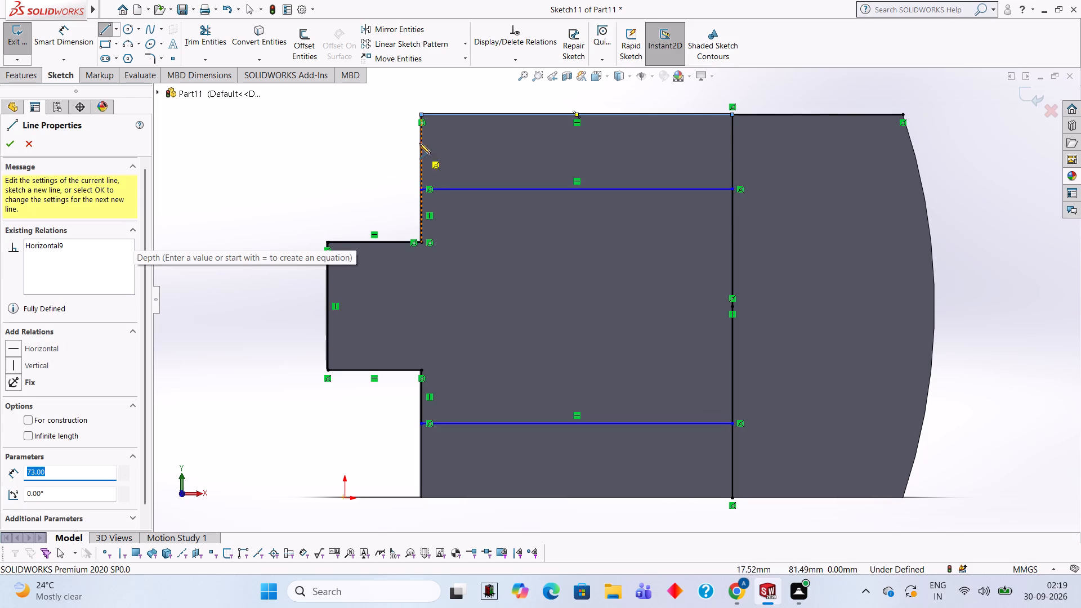
pyautogui.click(422, 113)
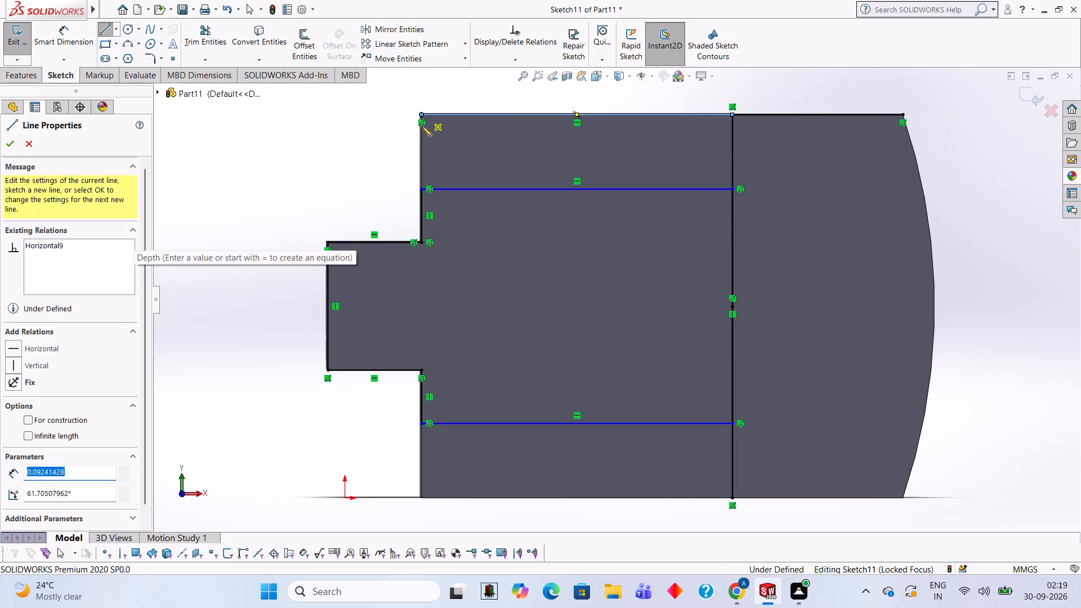
pyautogui.click(422, 187)
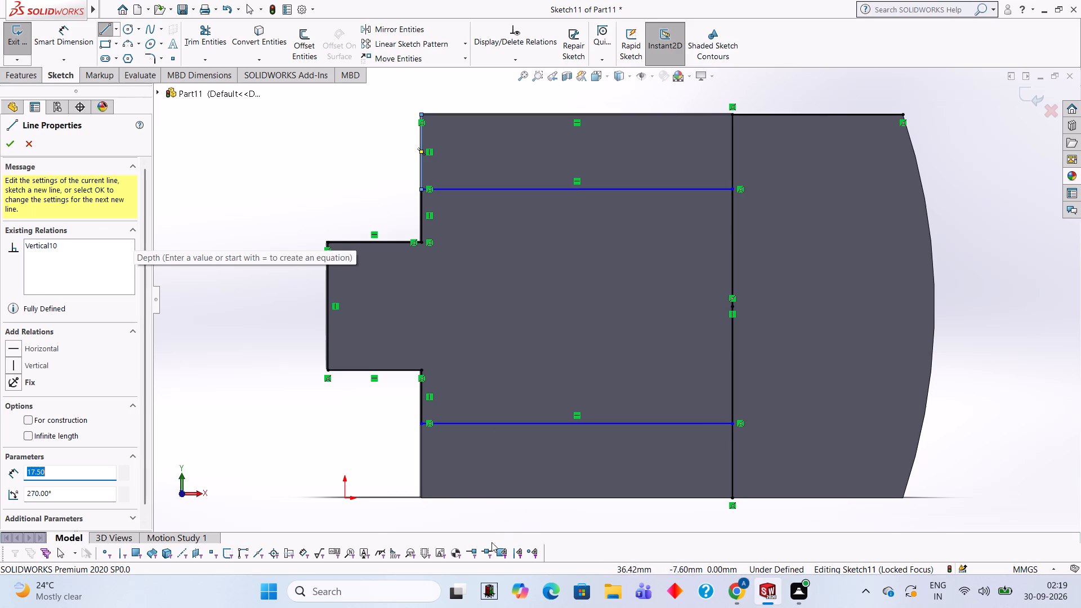
pyautogui.click(421, 423)
pyautogui.click(421, 497)
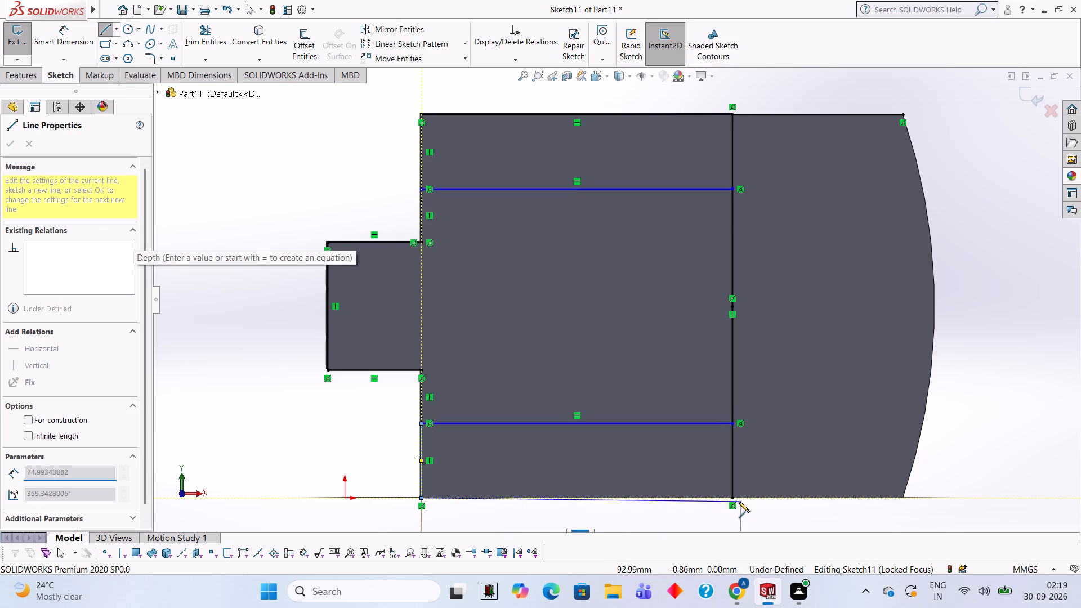
pyautogui.click(732, 499)
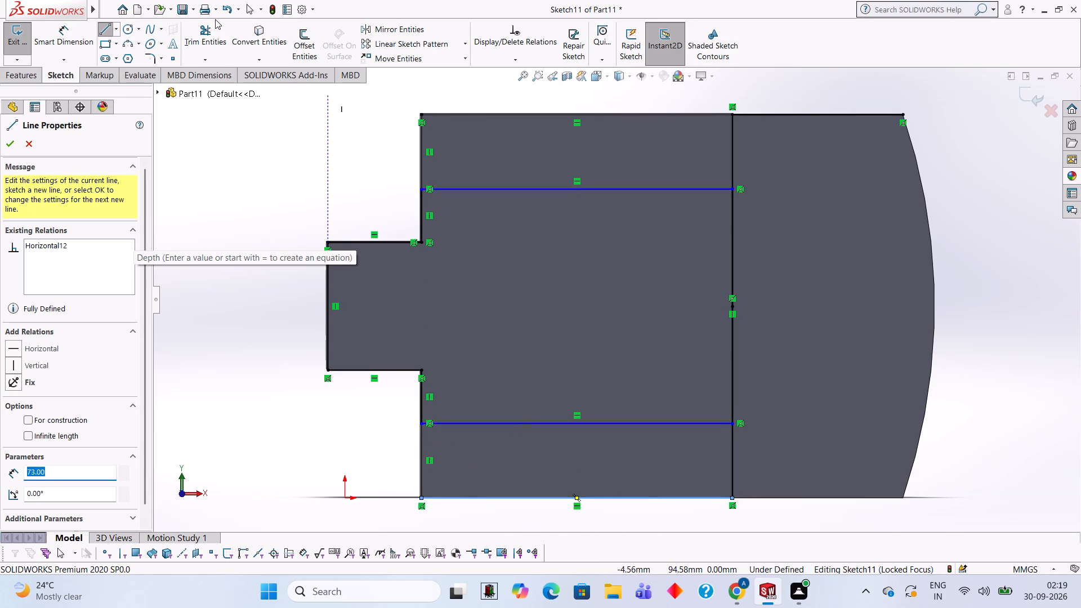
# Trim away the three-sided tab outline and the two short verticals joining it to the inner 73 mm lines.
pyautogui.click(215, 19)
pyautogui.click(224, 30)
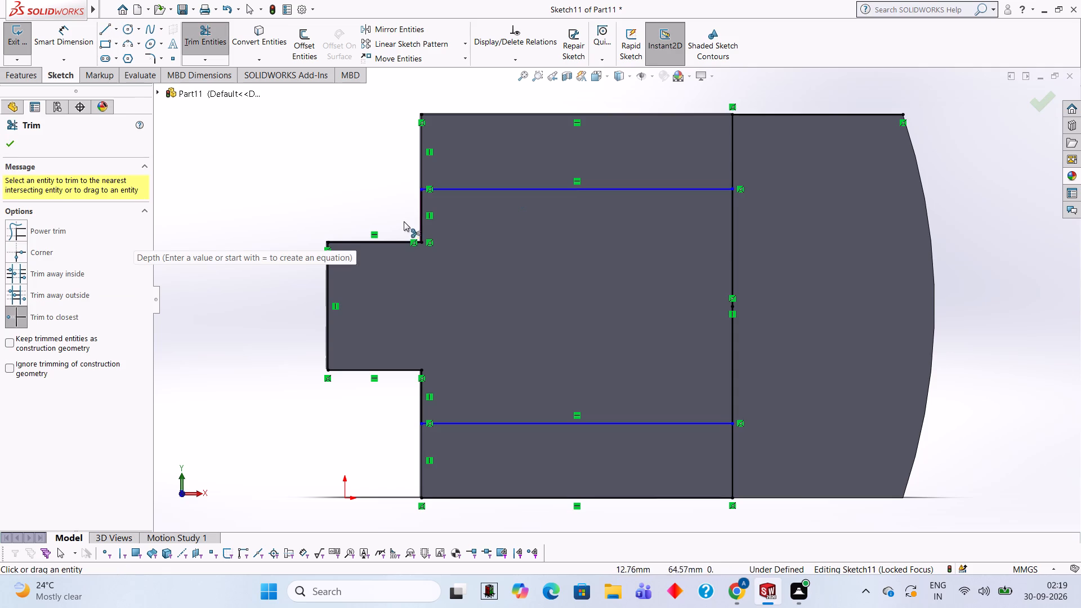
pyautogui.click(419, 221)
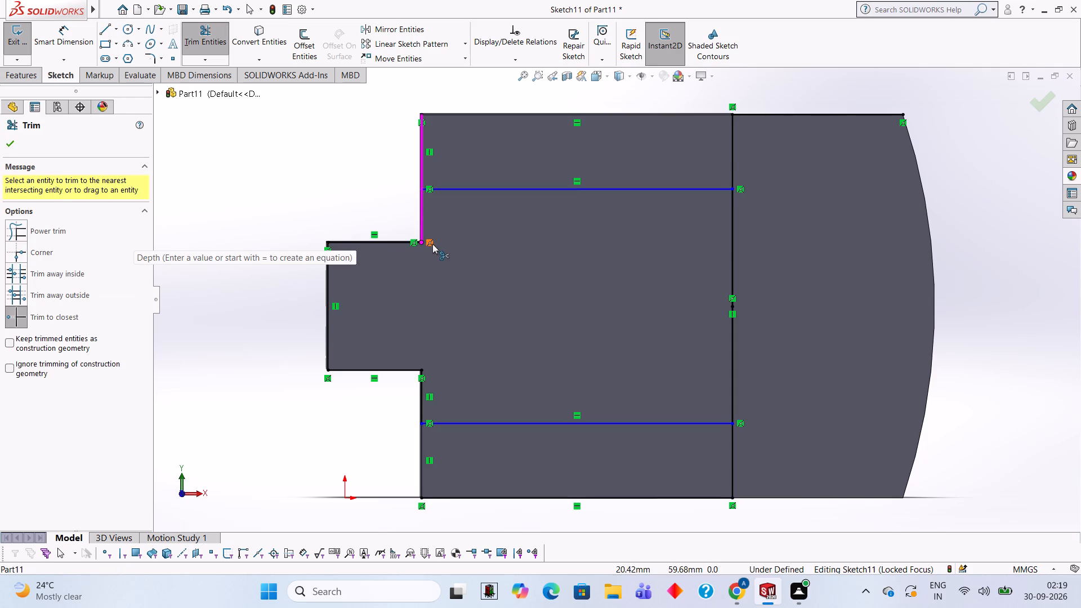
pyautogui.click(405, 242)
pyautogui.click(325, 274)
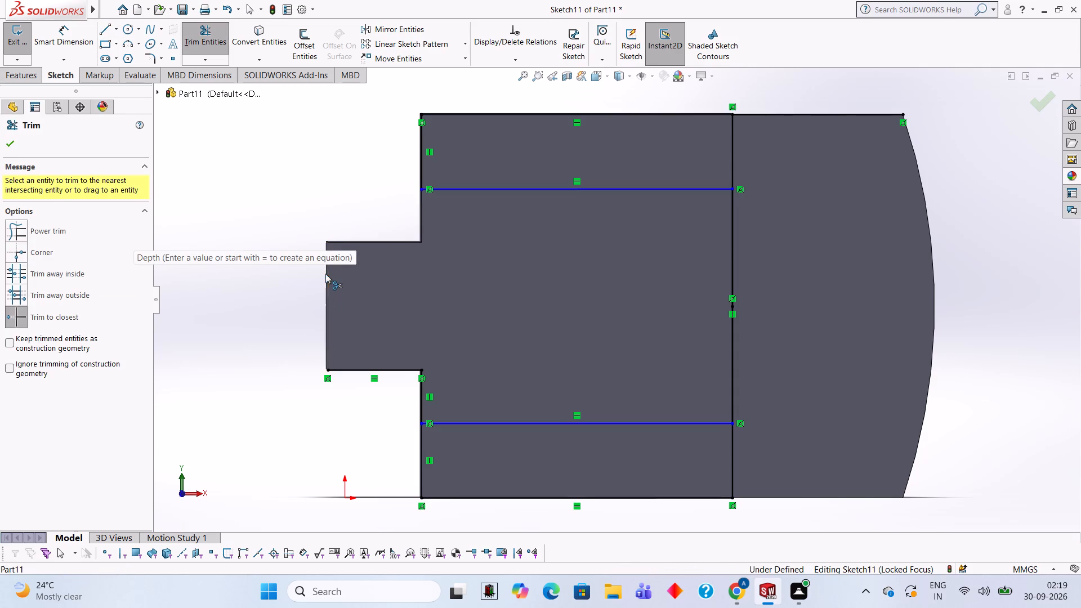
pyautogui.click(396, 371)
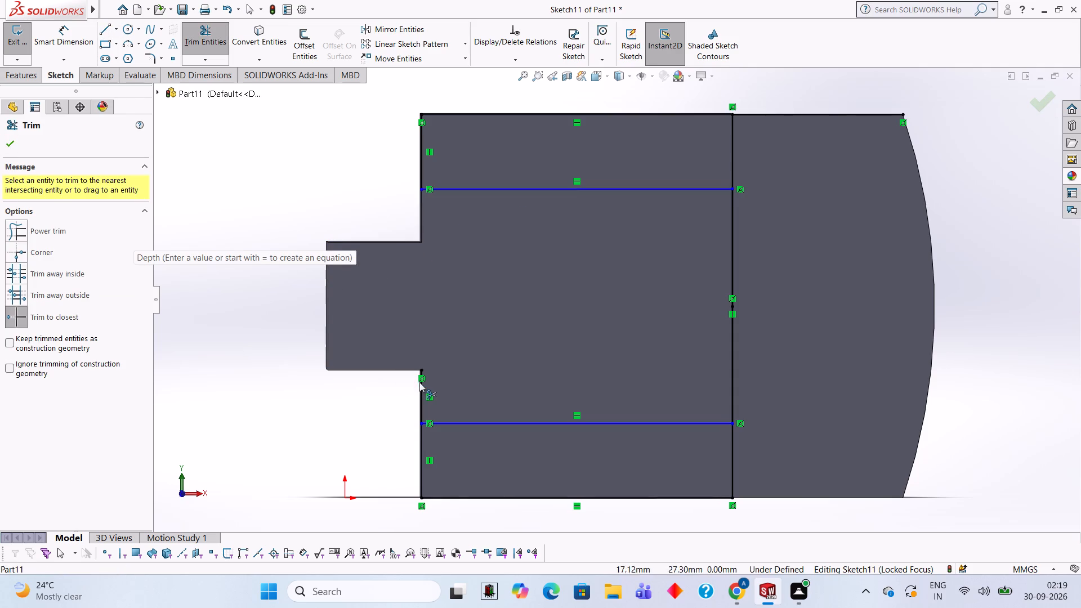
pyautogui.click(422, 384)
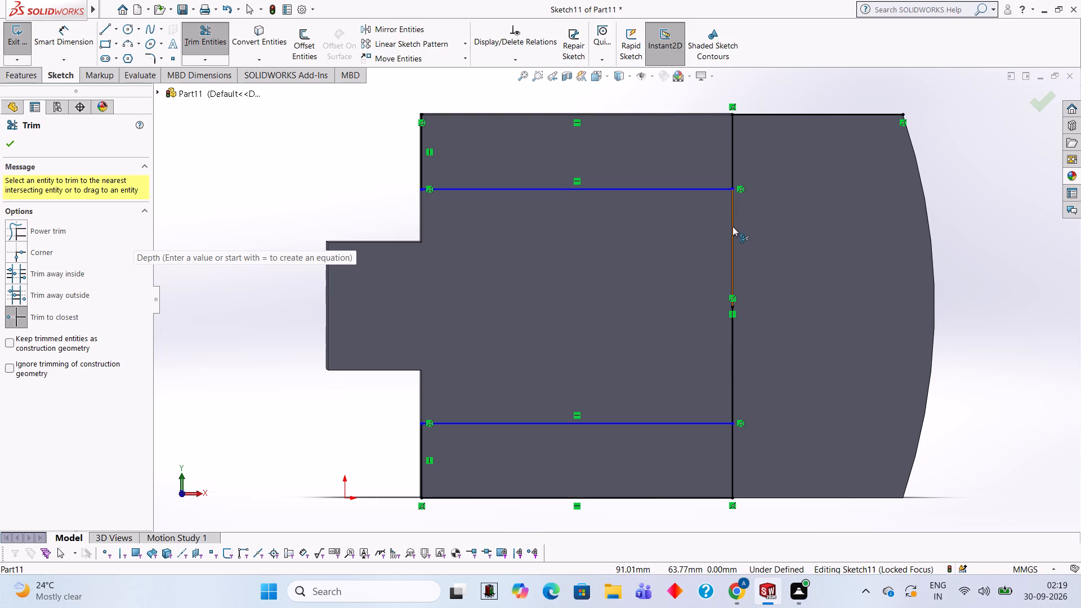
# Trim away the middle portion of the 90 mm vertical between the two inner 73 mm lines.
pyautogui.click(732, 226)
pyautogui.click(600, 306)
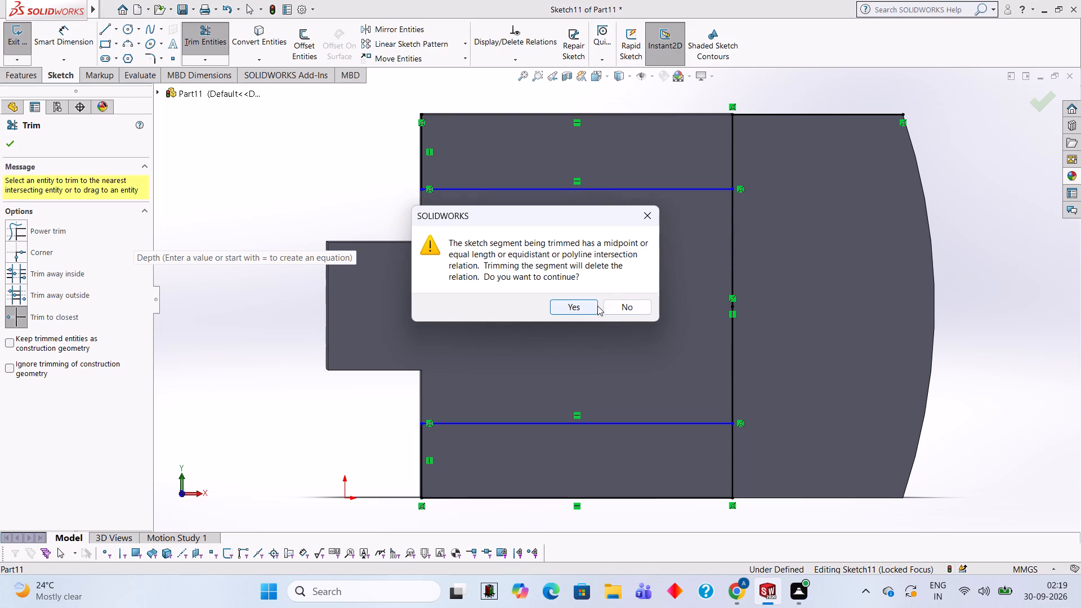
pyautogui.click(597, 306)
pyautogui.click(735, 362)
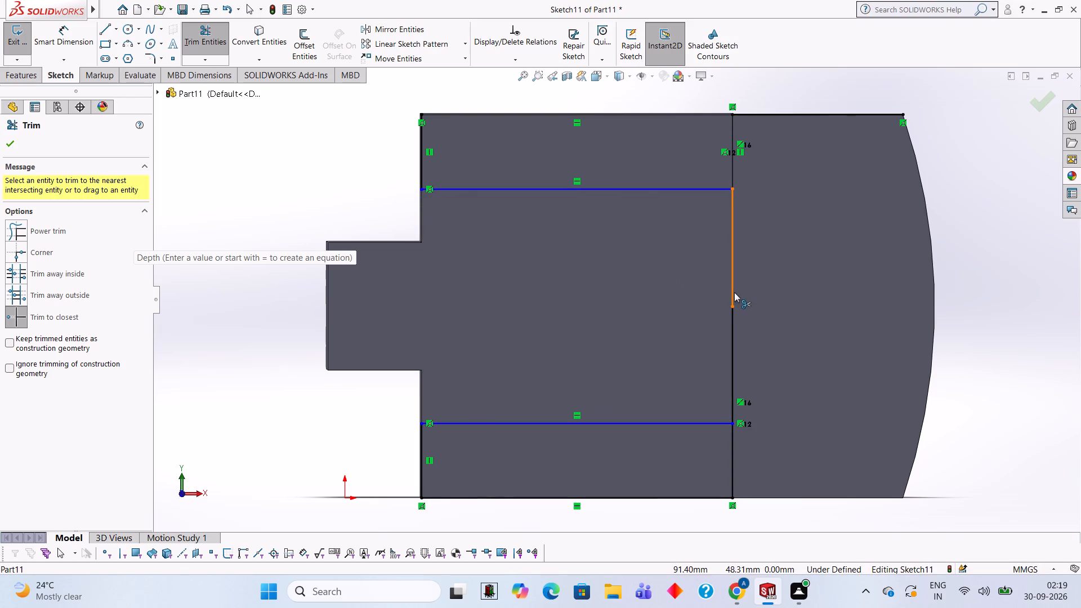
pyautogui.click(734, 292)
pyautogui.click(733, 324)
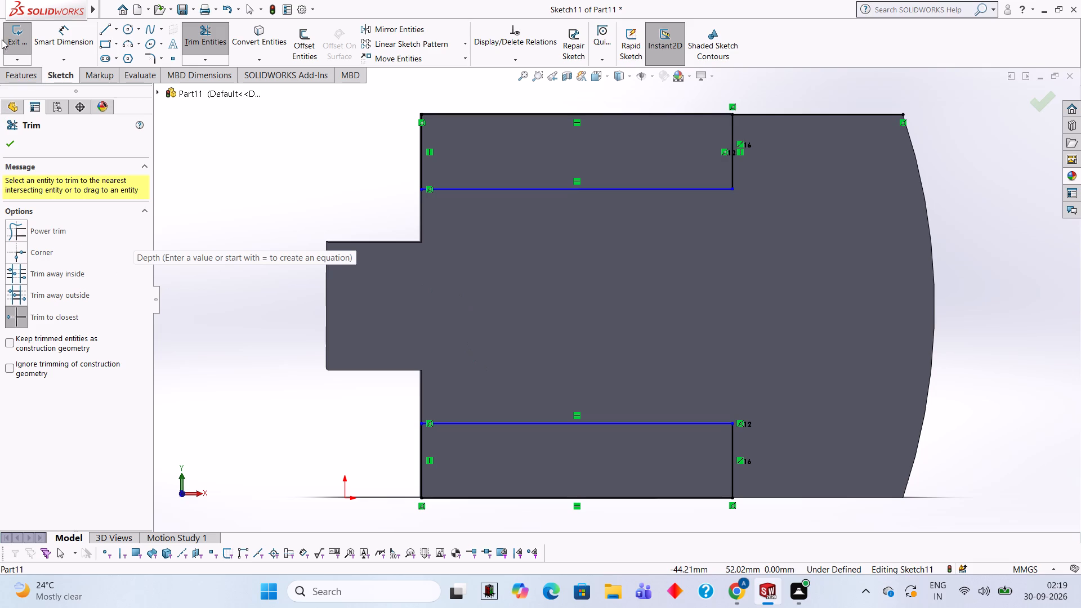
# Trim away the two inner horizontal 73 mm lines.
pyautogui.click(19, 72)
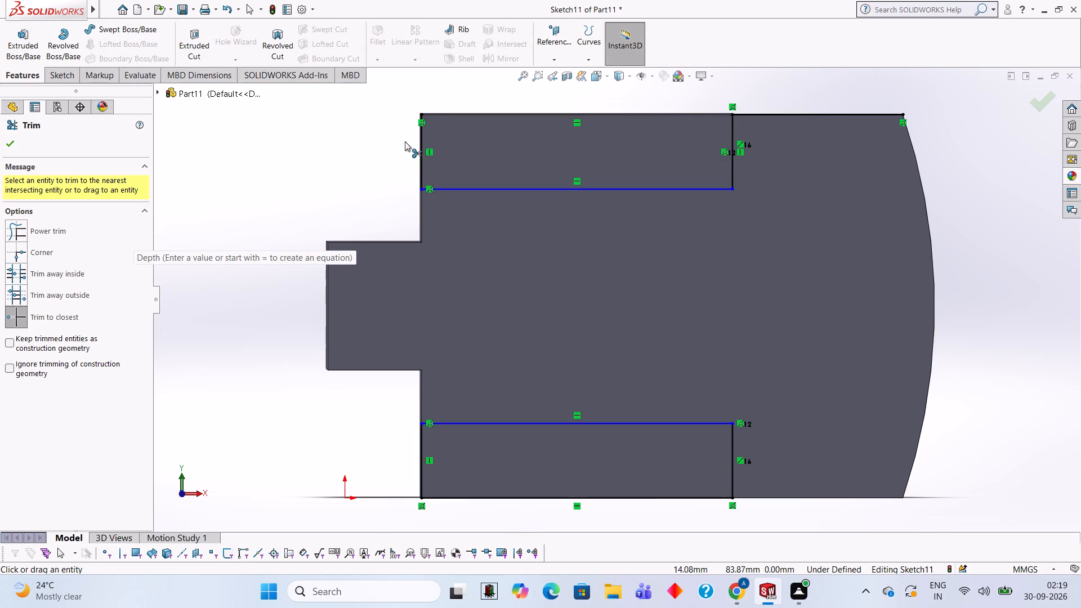
pyautogui.click(476, 189)
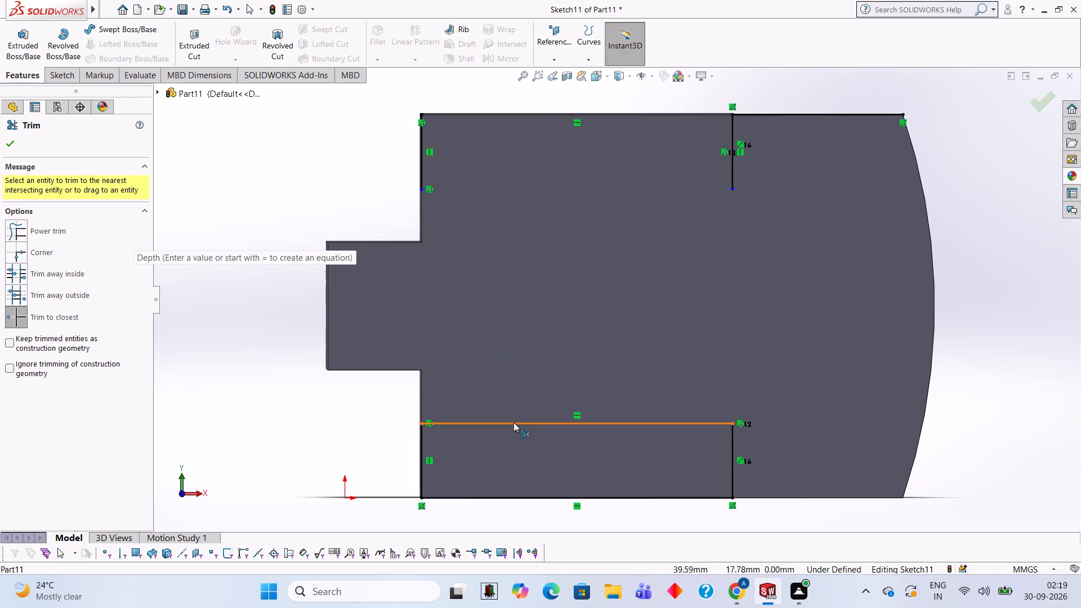
pyautogui.click(513, 422)
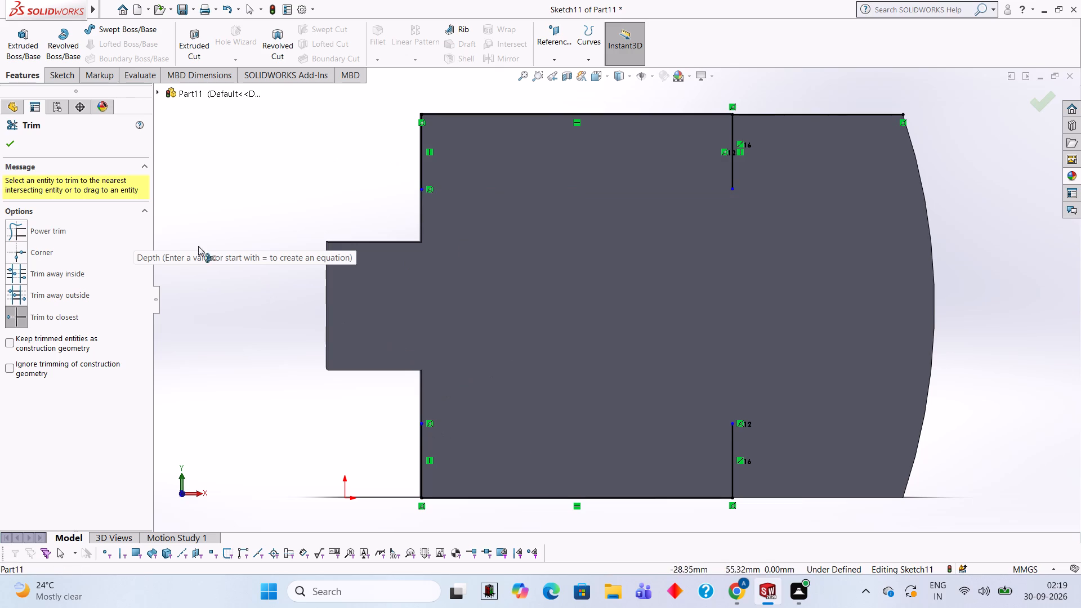
# Draw a 55 mm vertical line joining the two remaining portions of the 90 mm line.
pyautogui.click(62, 72)
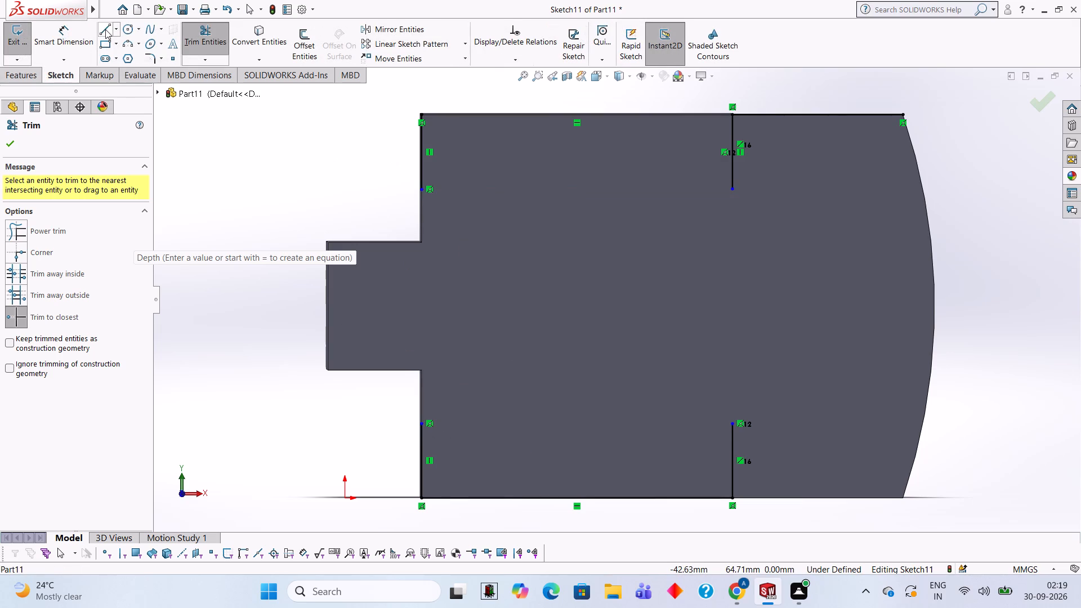
pyautogui.click(105, 29)
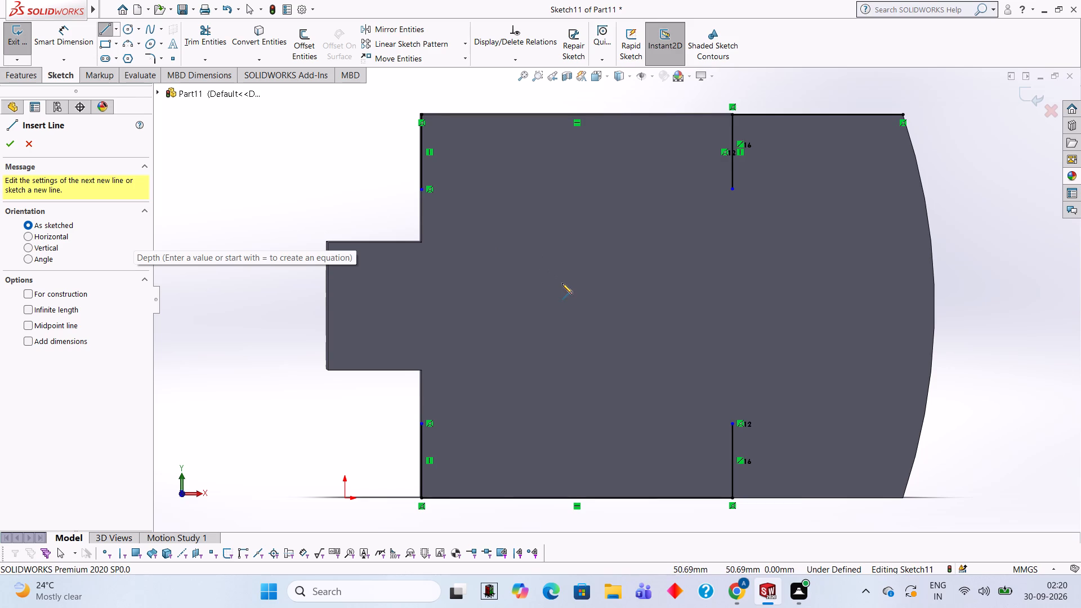
pyautogui.click(731, 190)
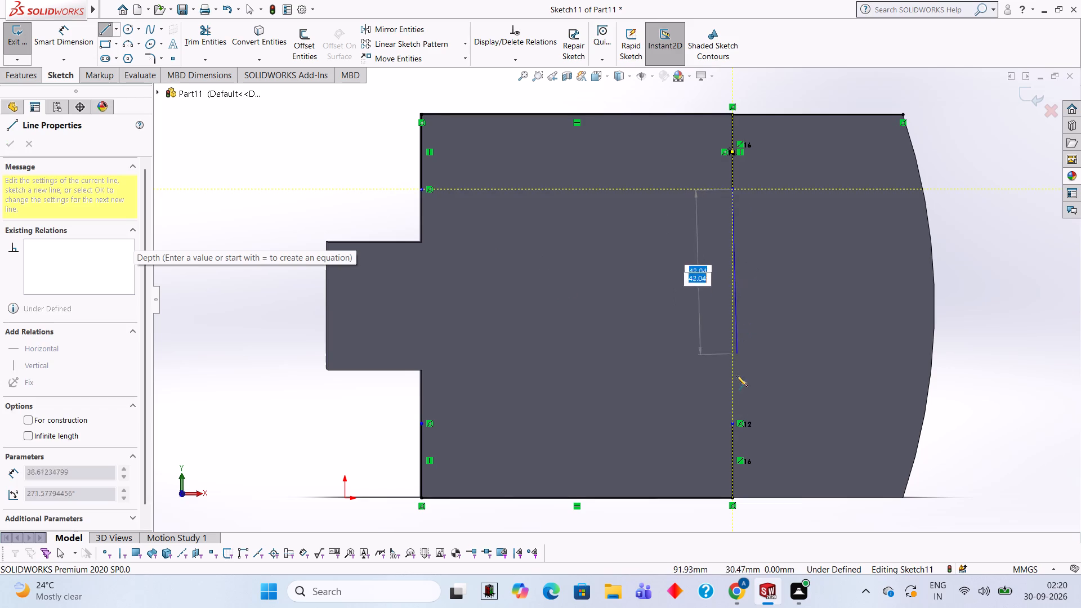
pyautogui.click(733, 424)
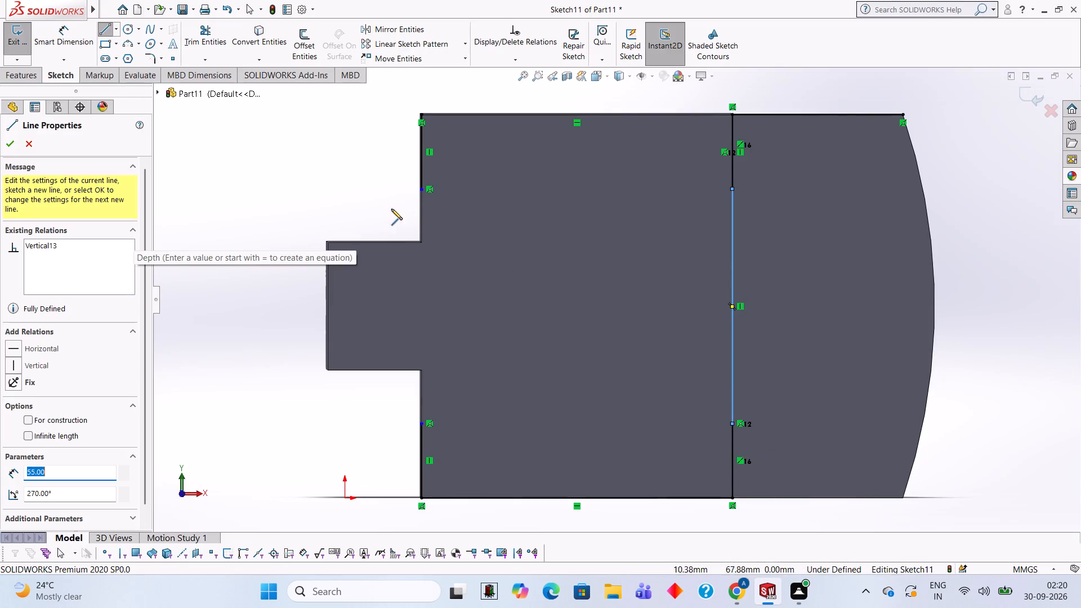
# Draw the tab chain between the 17.5 mm verticals: 12.5 mm down, 22 mm out, 30 mm down, 22 mm back, 12.5 mm down.
pyautogui.click(422, 190)
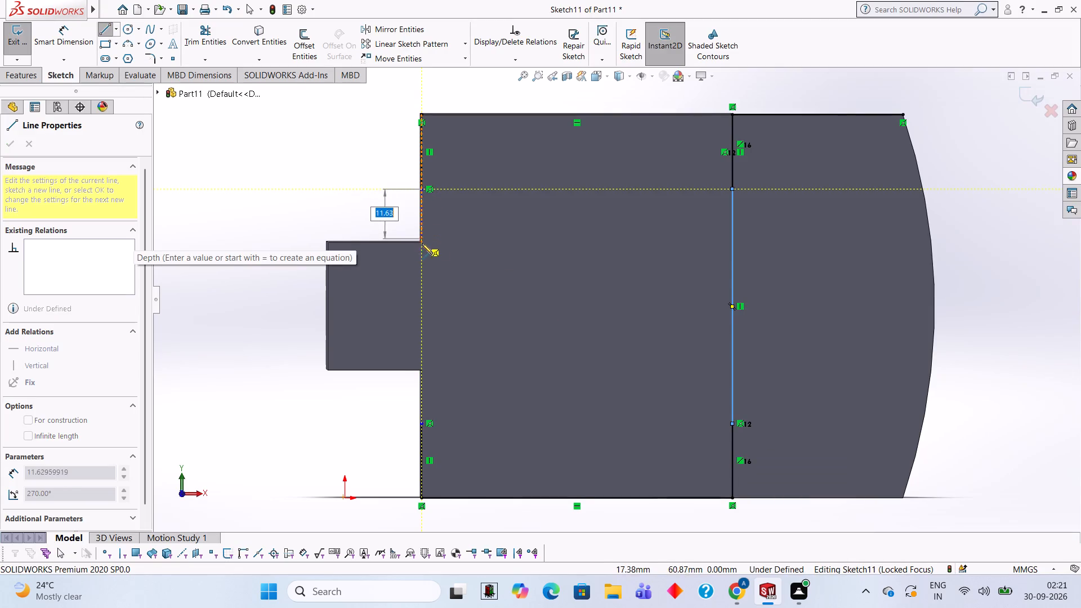
pyautogui.click(420, 243)
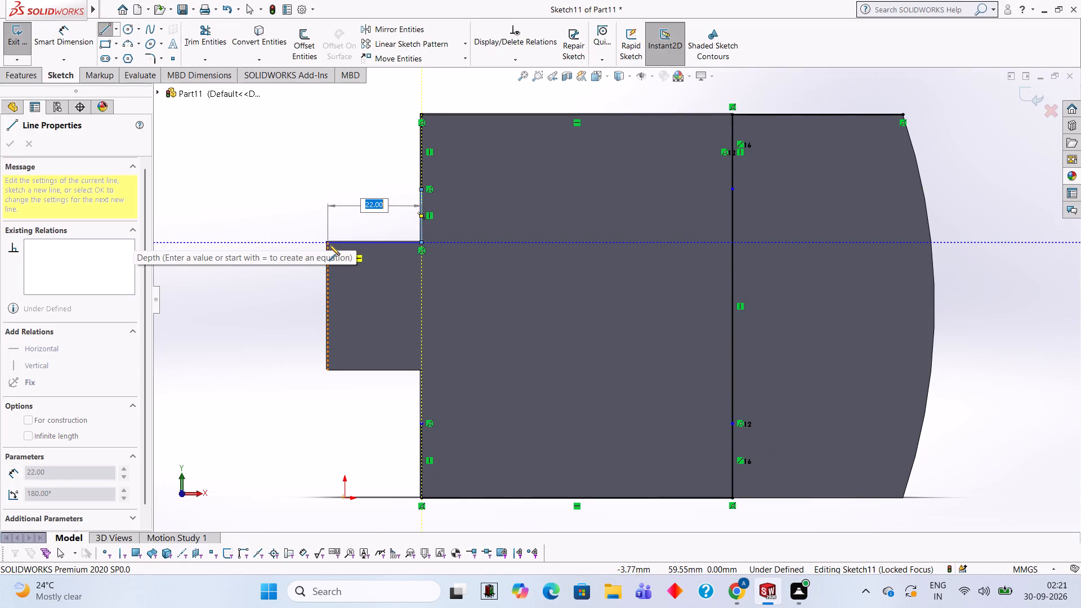
pyautogui.click(327, 244)
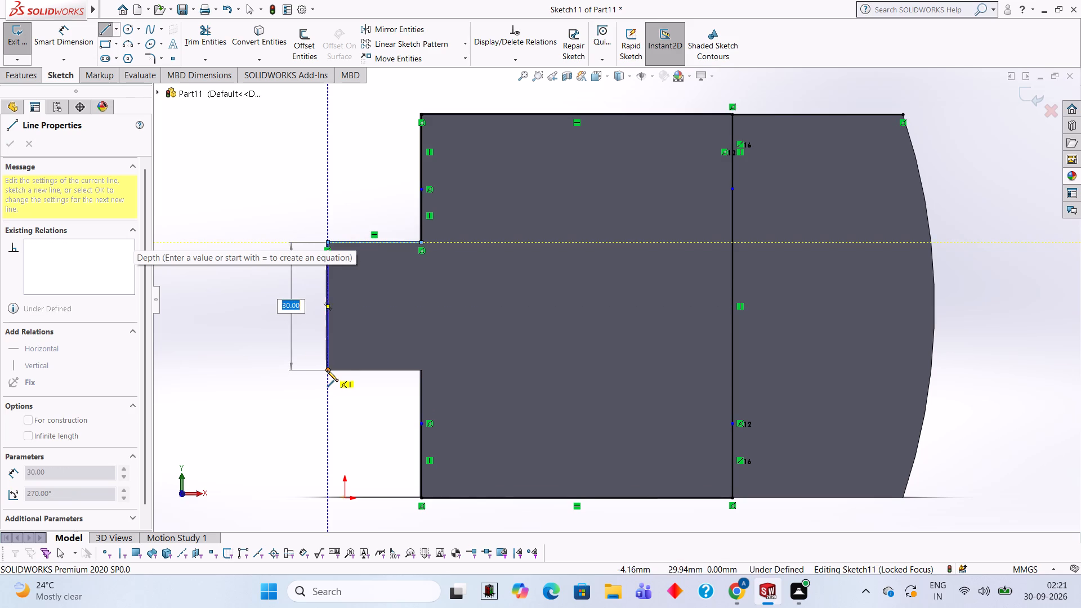
pyautogui.click(327, 370)
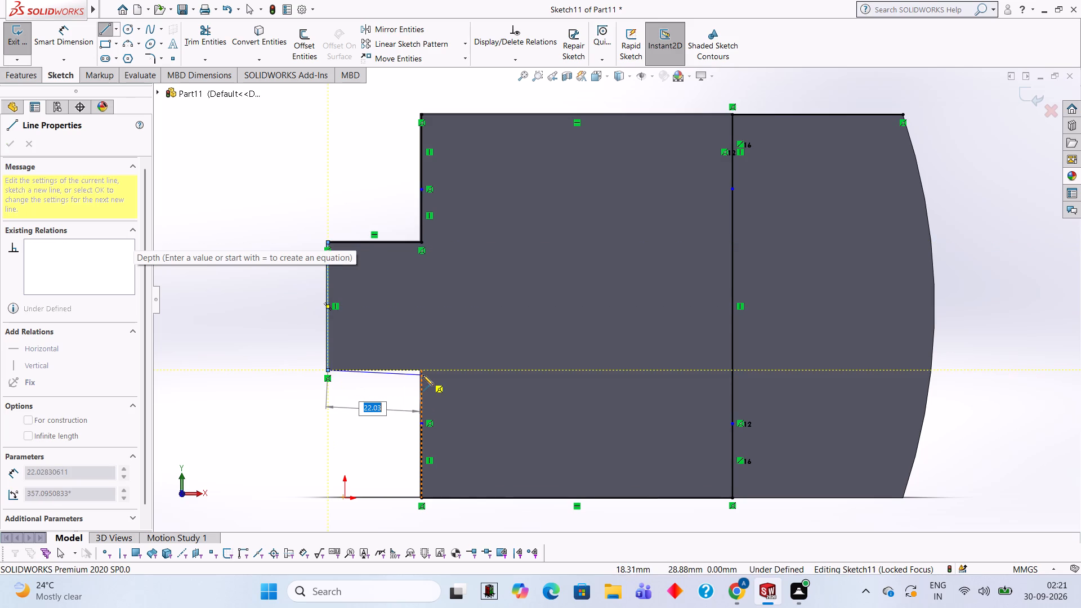
pyautogui.click(422, 369)
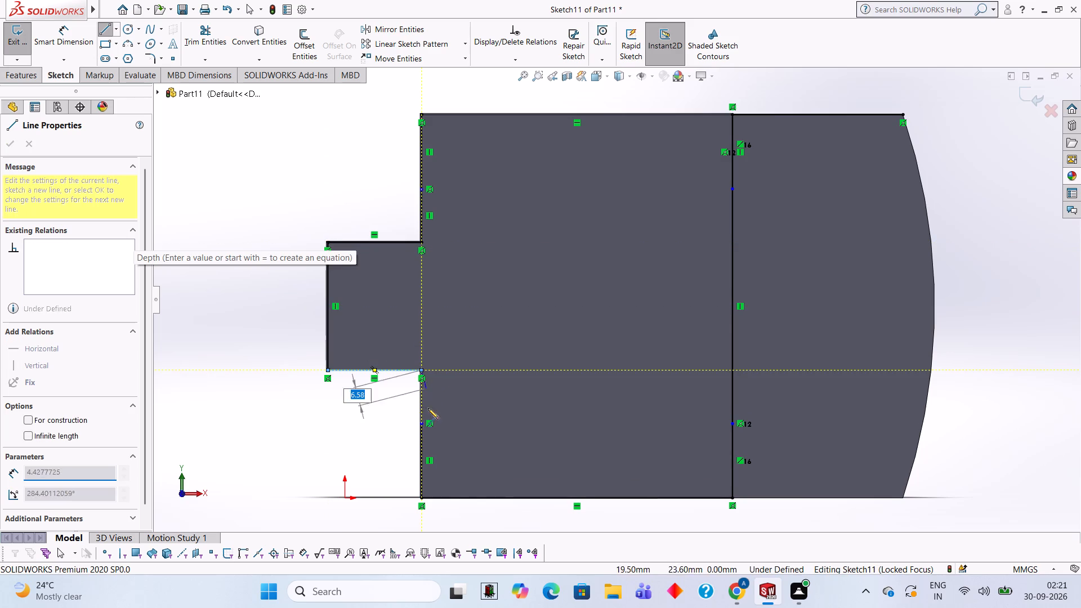
pyautogui.click(422, 423)
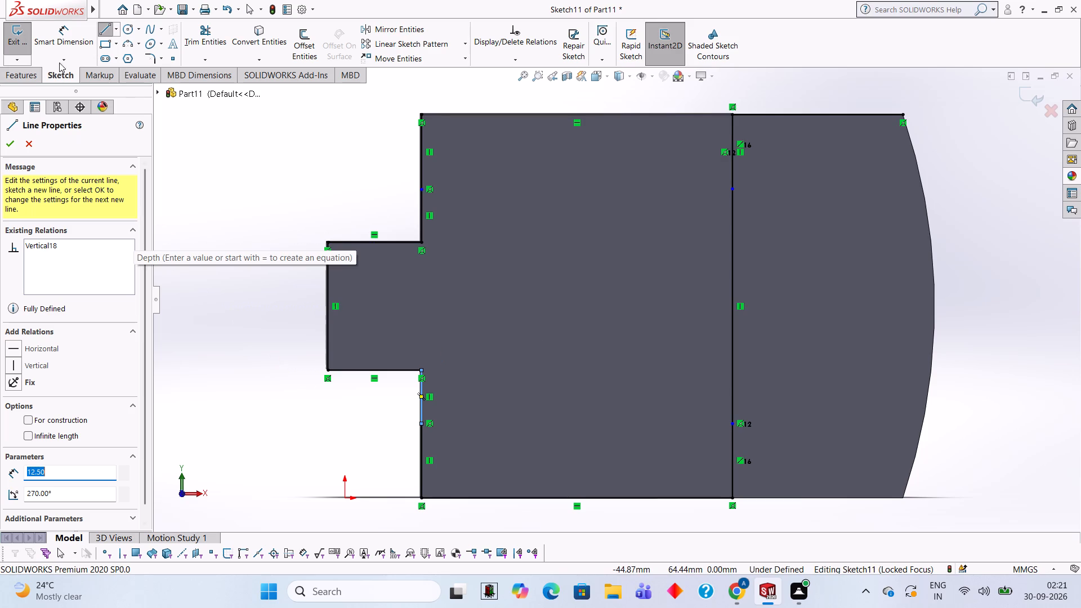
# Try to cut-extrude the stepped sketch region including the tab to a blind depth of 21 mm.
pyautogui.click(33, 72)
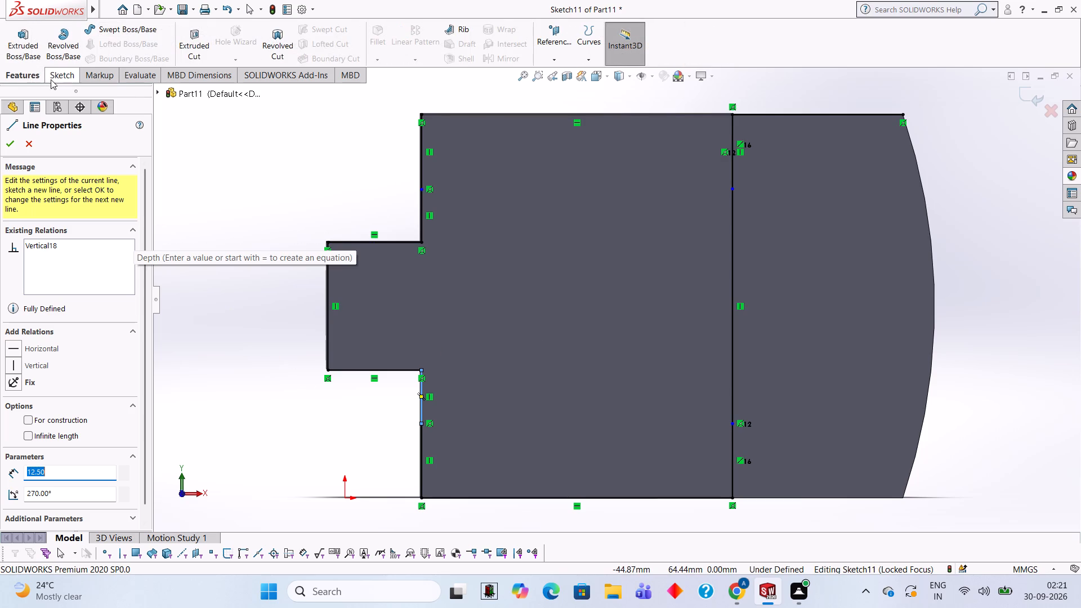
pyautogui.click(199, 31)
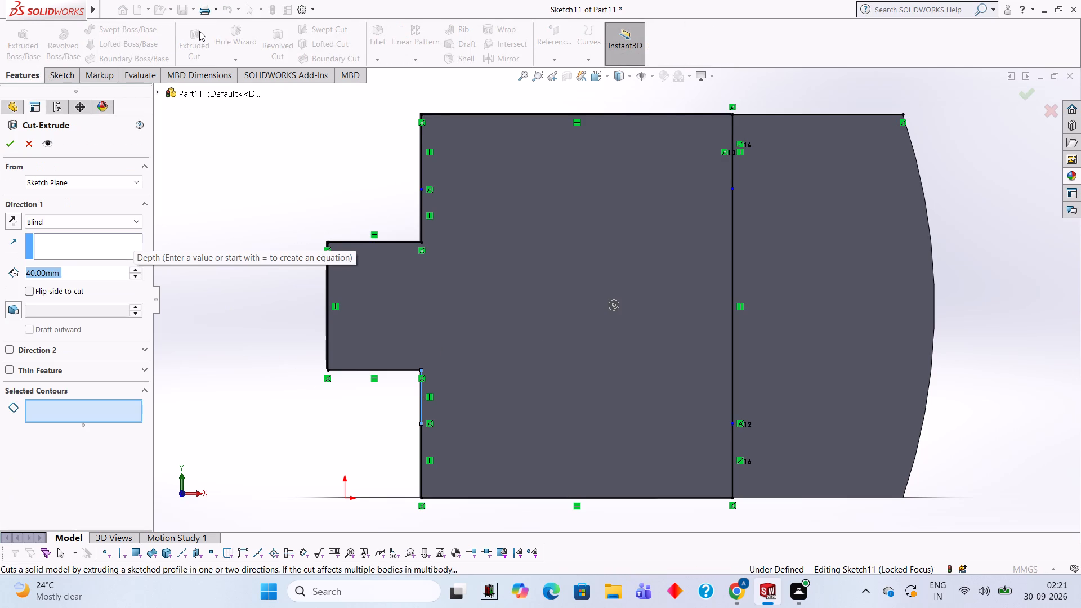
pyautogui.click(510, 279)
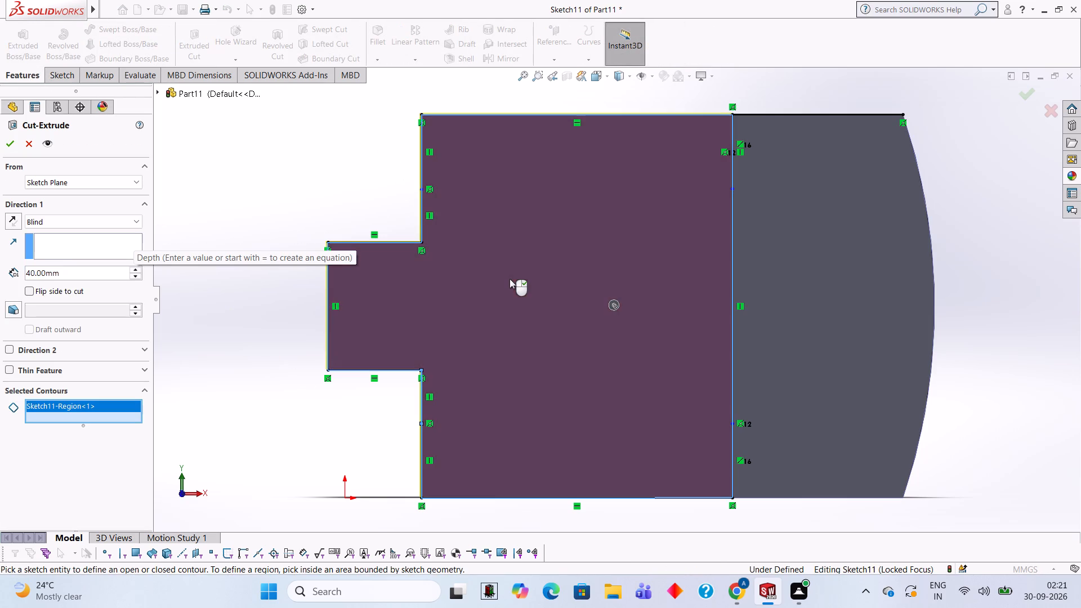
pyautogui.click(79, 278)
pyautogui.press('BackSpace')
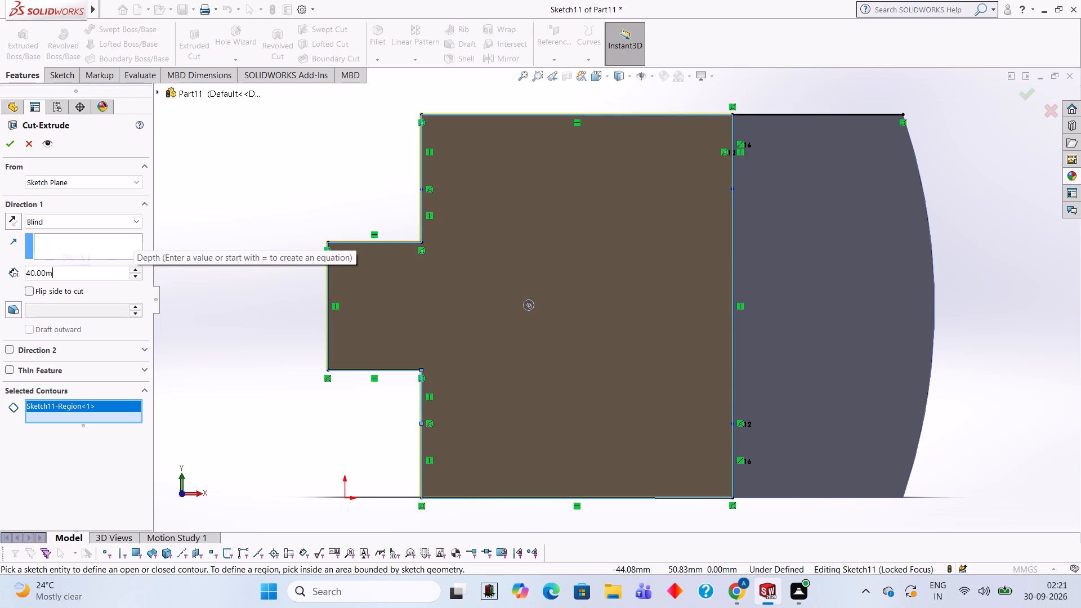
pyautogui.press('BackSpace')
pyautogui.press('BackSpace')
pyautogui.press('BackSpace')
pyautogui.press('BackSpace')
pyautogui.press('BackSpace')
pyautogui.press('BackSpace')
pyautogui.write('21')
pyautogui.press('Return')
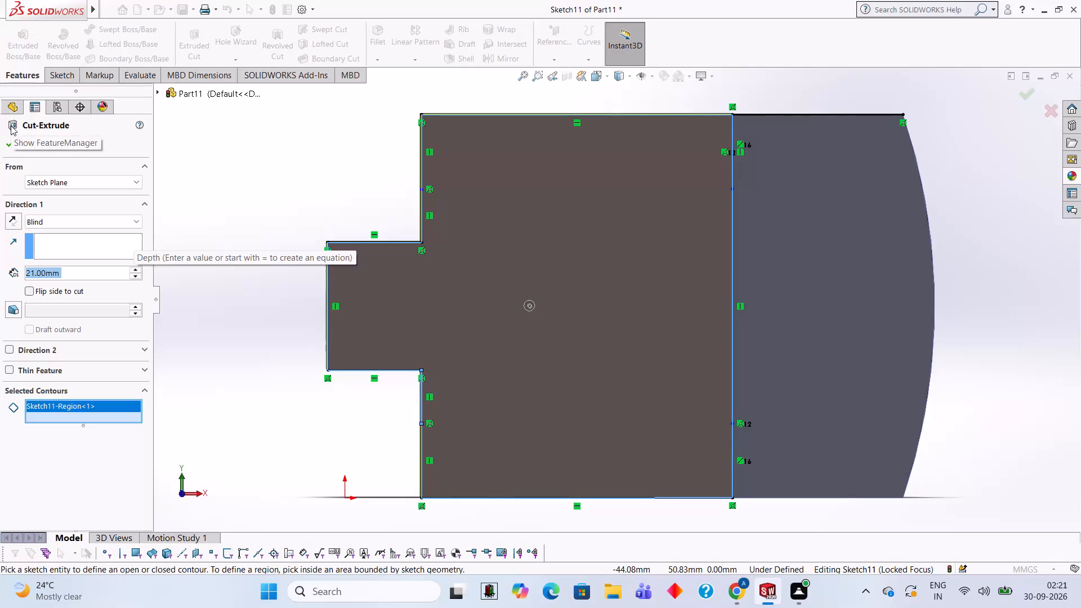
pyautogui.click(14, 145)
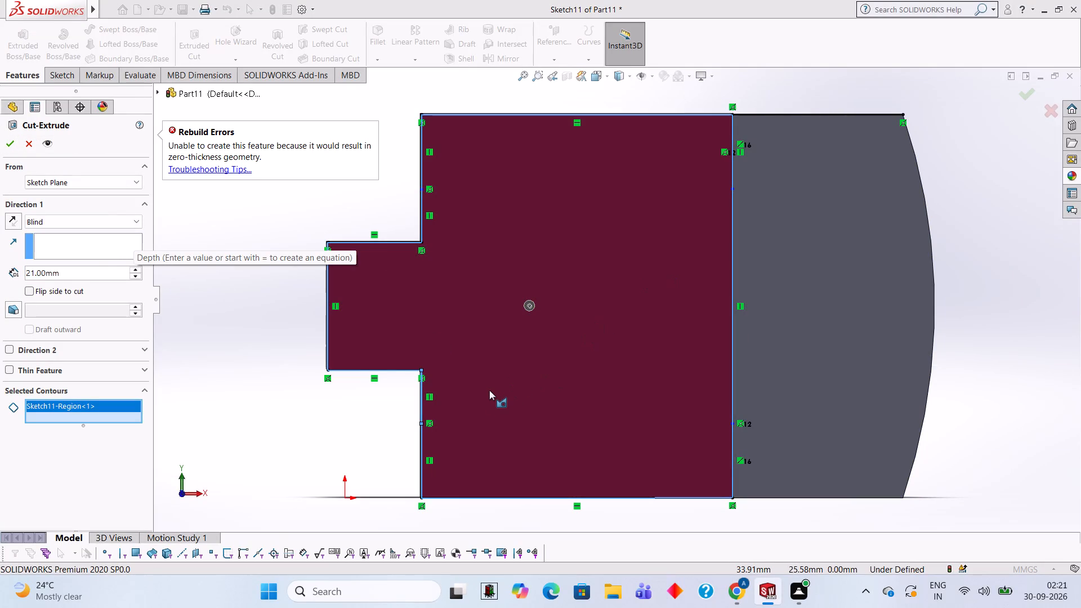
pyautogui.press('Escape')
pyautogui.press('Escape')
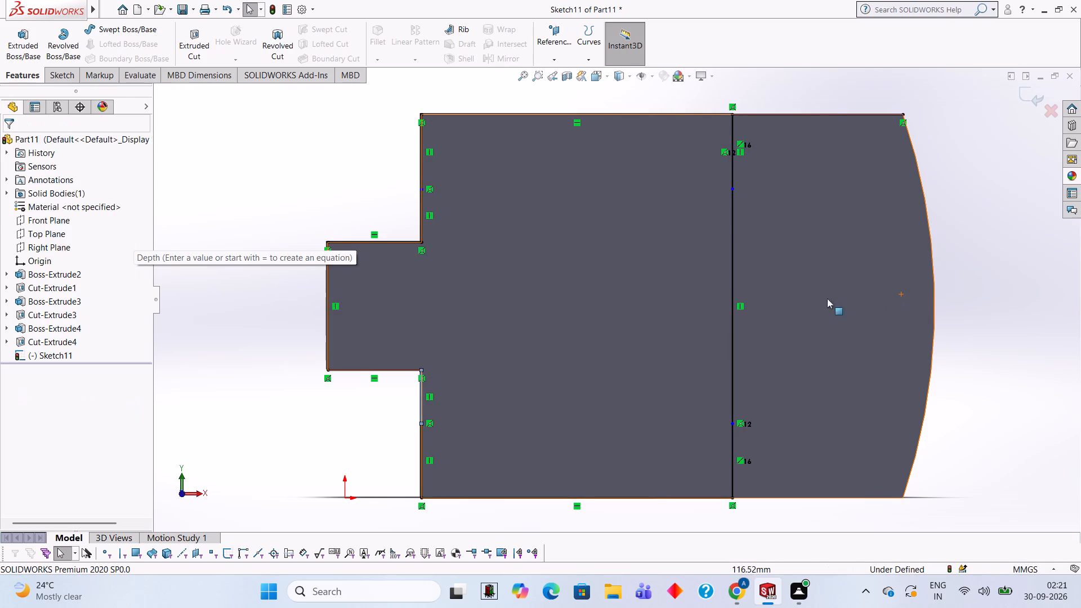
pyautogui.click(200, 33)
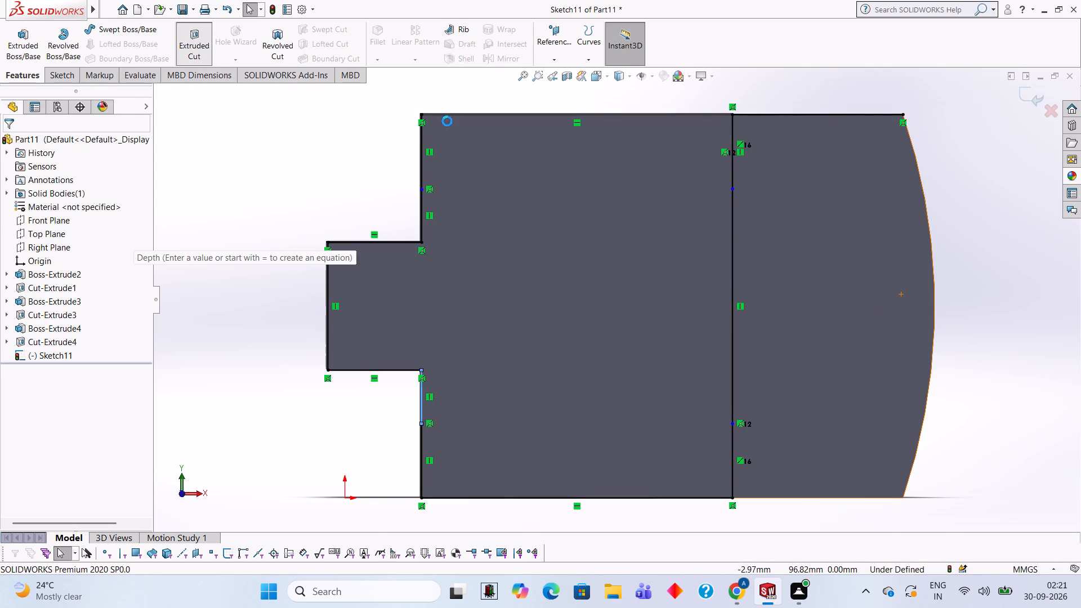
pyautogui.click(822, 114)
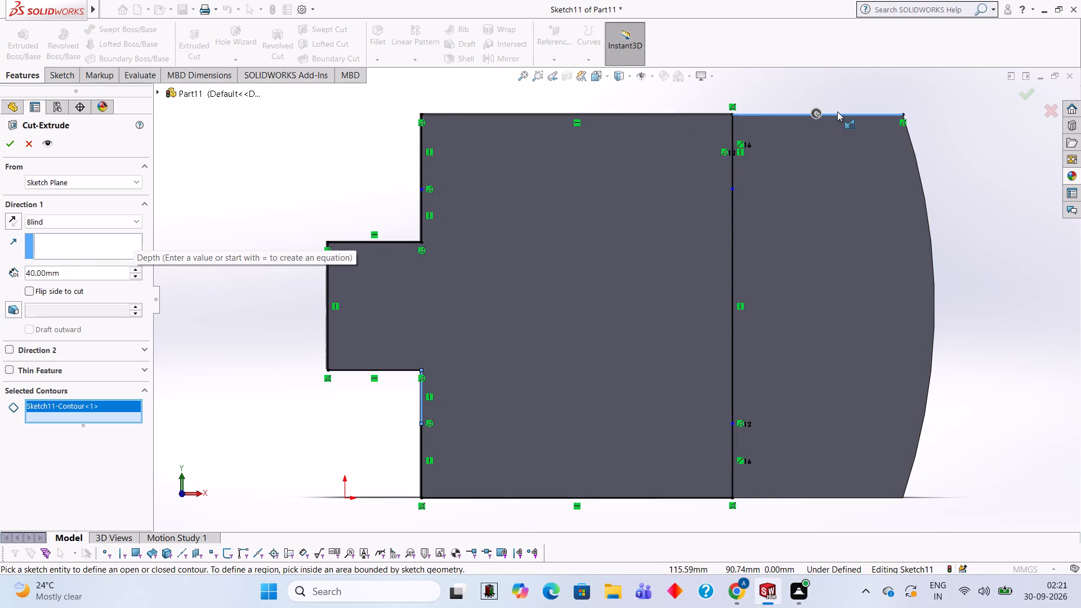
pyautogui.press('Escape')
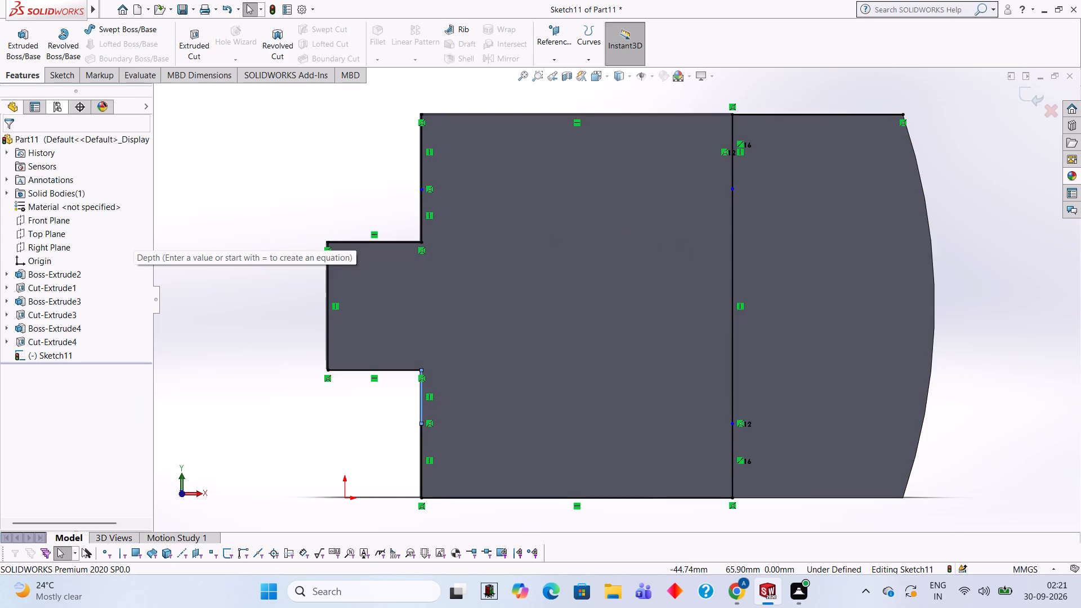
# Trim away the upper horizontal sketch segment between the full-height vertical line and the curved end.
pyautogui.click(67, 78)
pyautogui.click(202, 32)
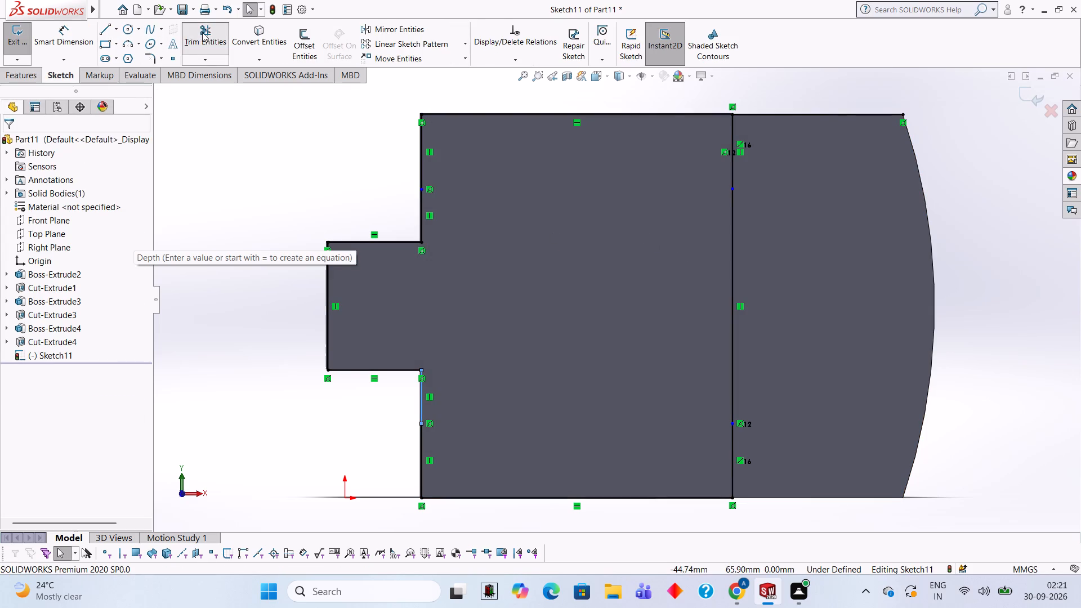
pyautogui.click(788, 111)
pyautogui.click(788, 114)
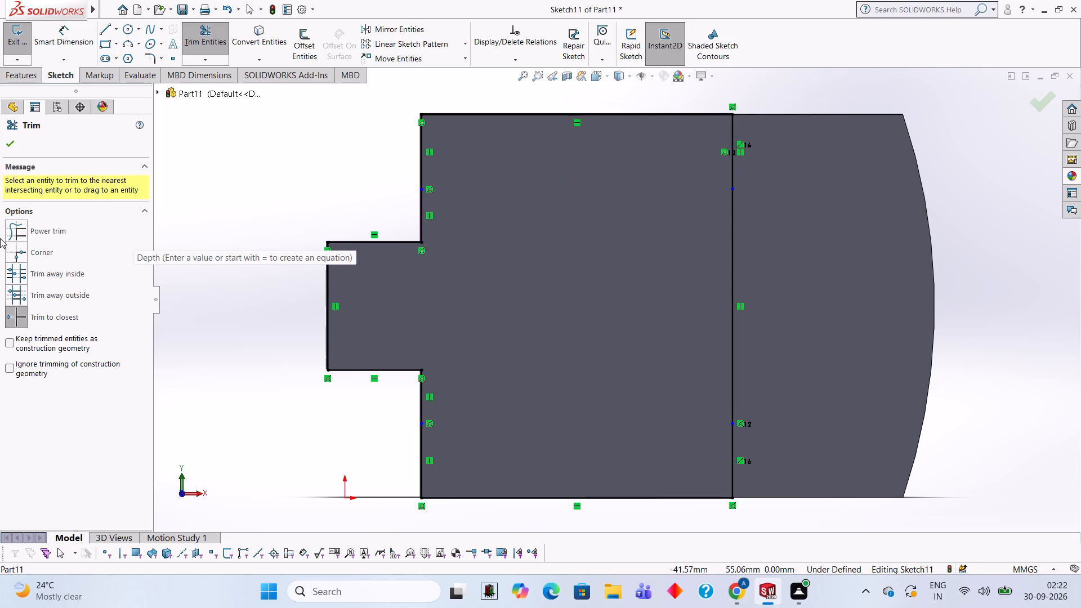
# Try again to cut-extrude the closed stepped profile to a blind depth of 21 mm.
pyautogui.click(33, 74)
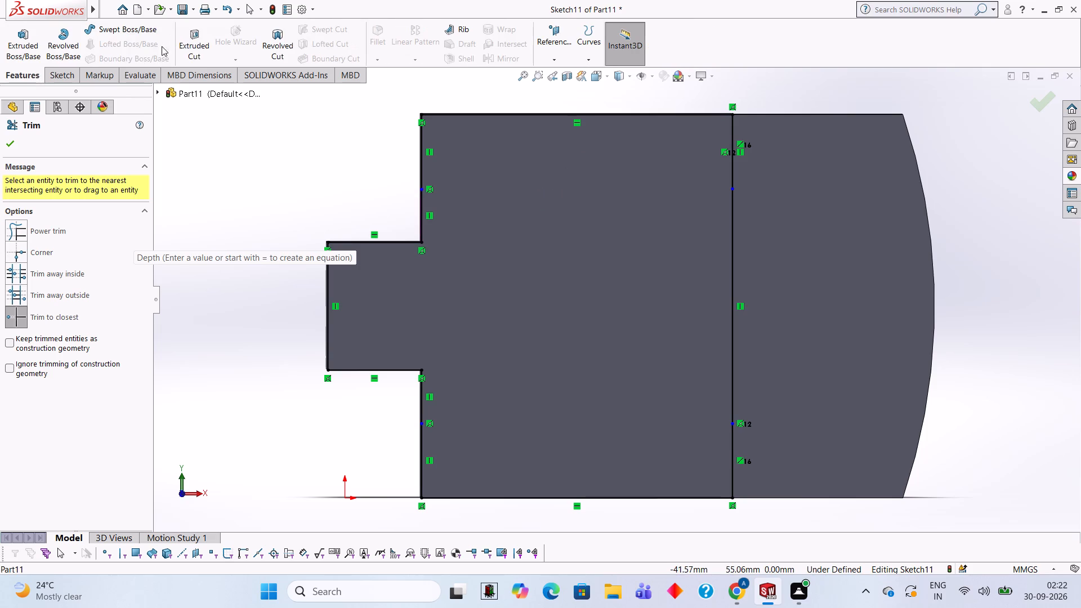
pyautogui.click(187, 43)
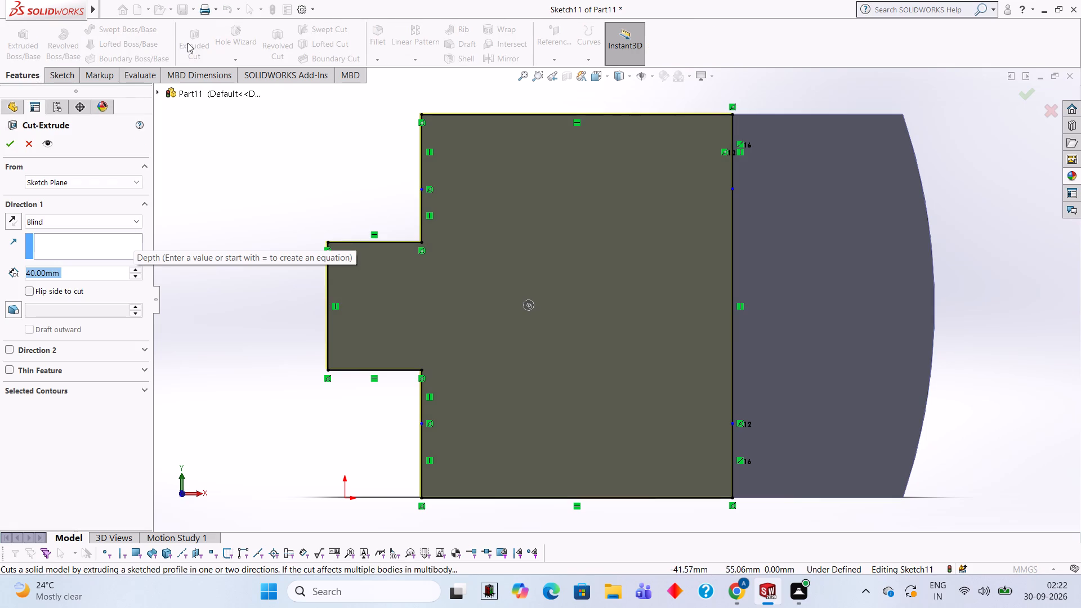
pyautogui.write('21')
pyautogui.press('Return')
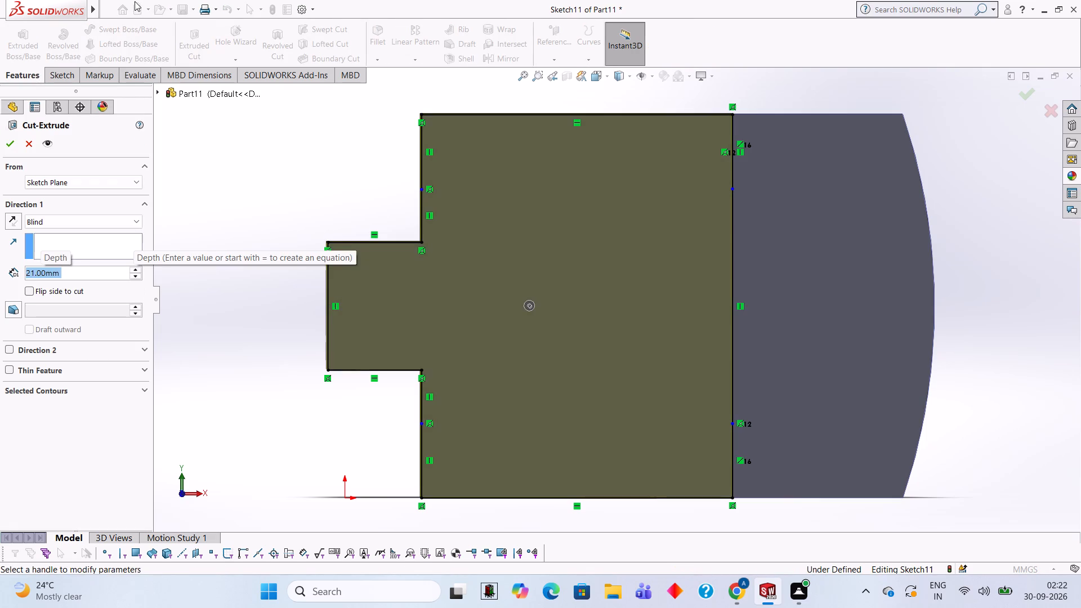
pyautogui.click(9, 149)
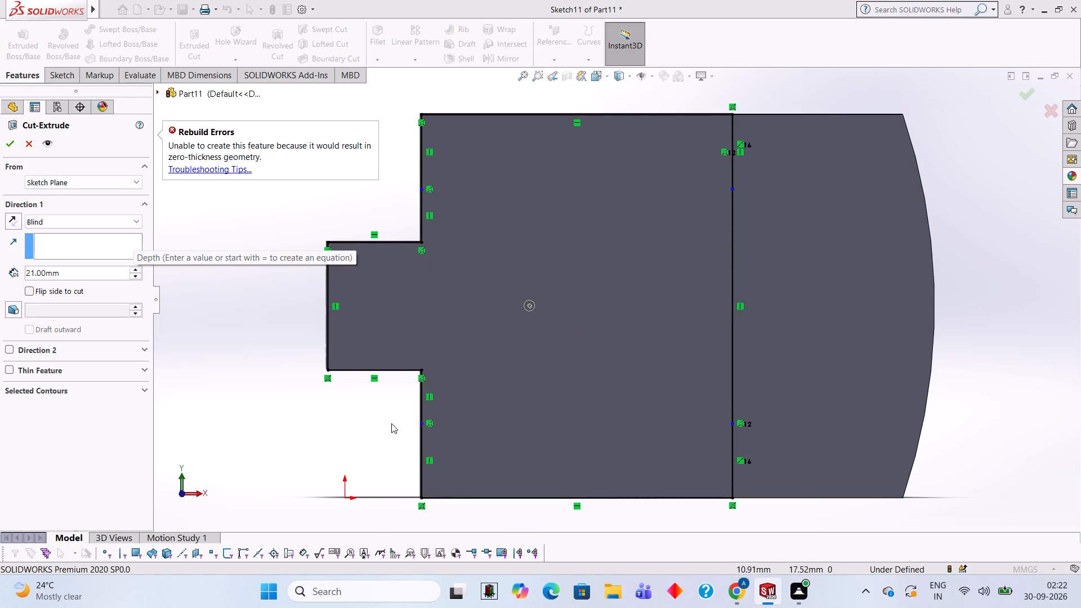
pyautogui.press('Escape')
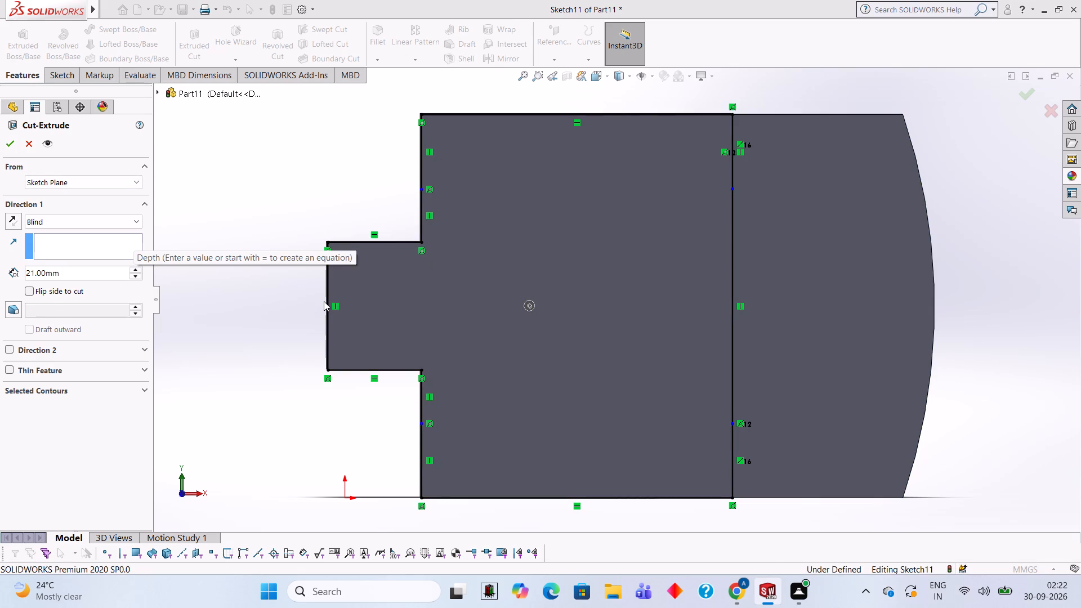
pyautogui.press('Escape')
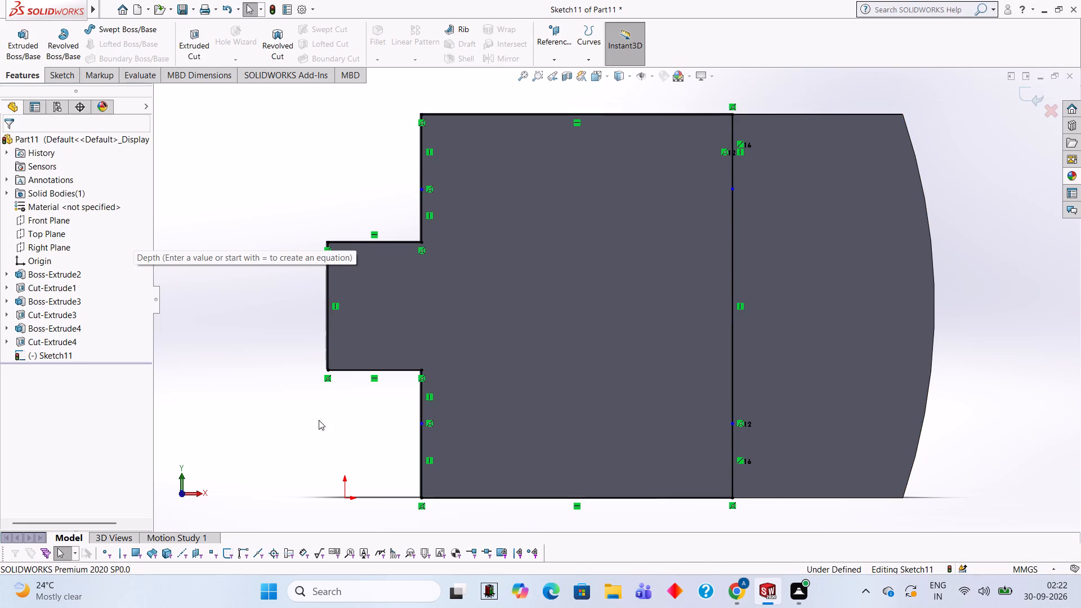
# Trim away the profile's upper horizontal line and the 17.5 mm and 12.5 mm vertical segments above the tab.
pyautogui.click(61, 82)
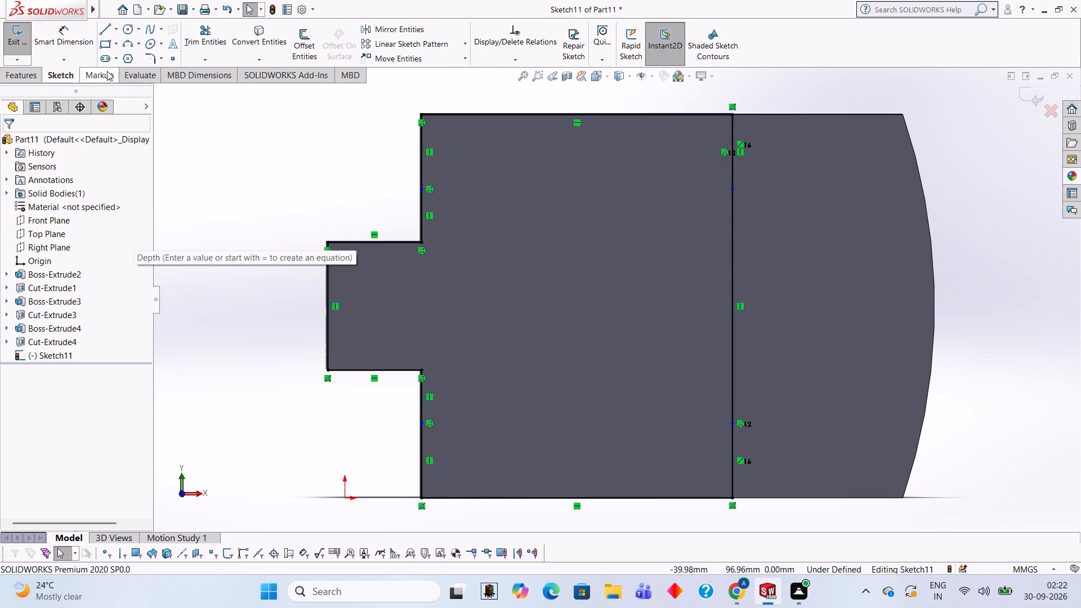
pyautogui.click(214, 34)
pyautogui.click(609, 113)
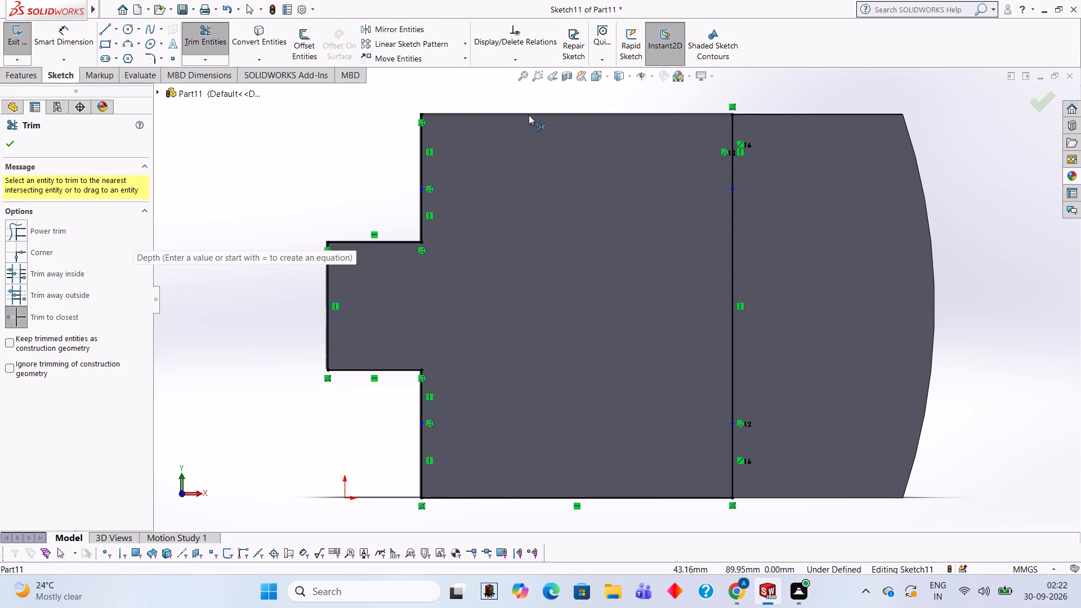
pyautogui.scroll(-4, 671, 84)
pyautogui.scroll(-2, 772, 222)
pyautogui.scroll(1, 758, 190)
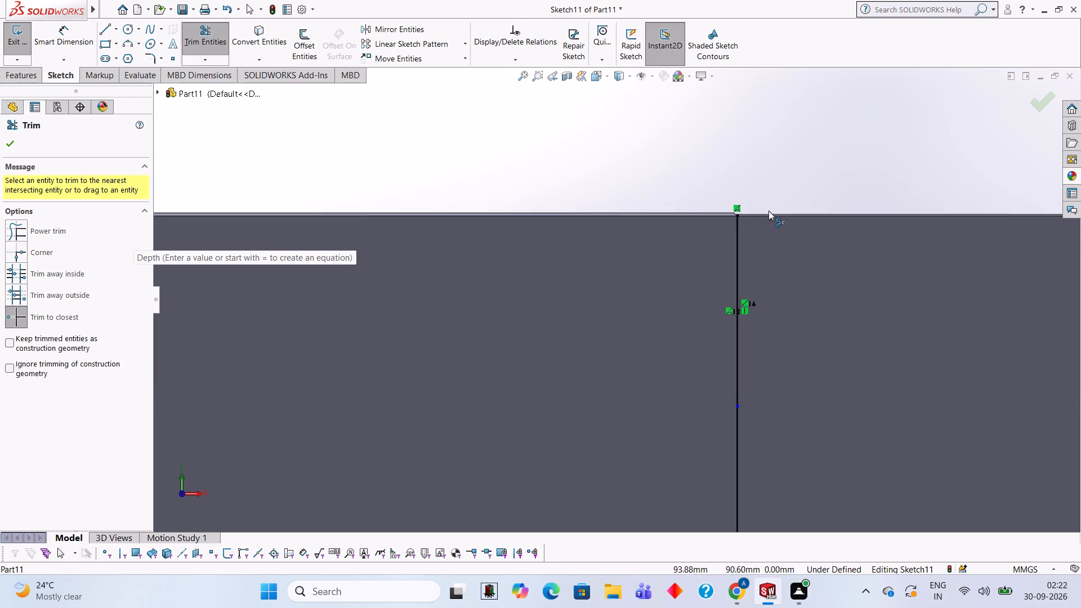
pyautogui.scroll(-4, 769, 212)
pyautogui.scroll(-2, 596, 281)
pyautogui.scroll(-3, 686, 174)
pyautogui.scroll(-1, 537, 302)
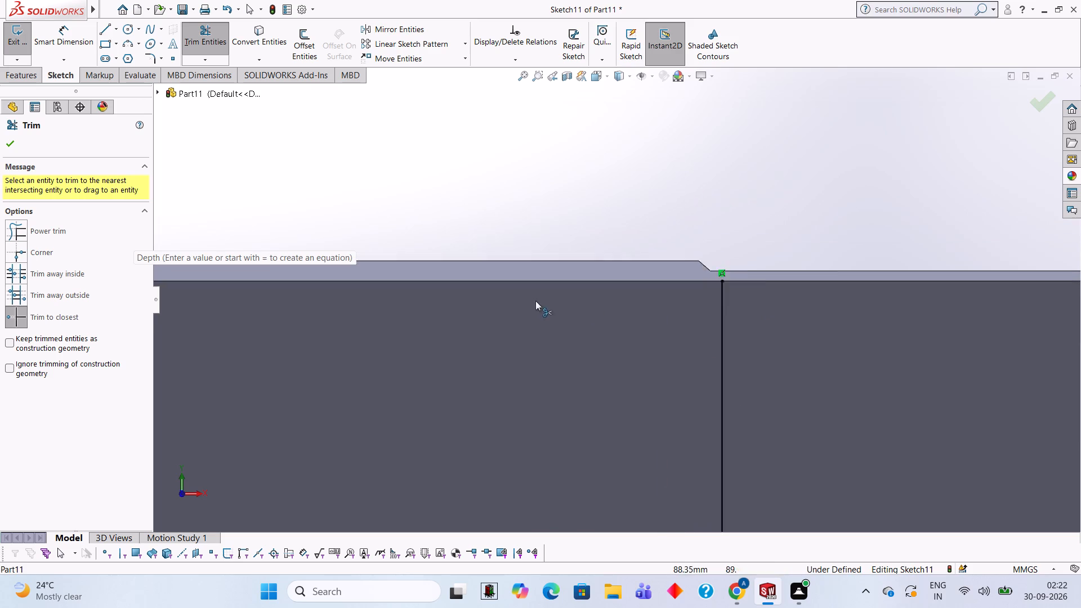
pyautogui.scroll(-1, 535, 301)
pyautogui.scroll(-6, 611, 274)
pyautogui.scroll(4, 736, 252)
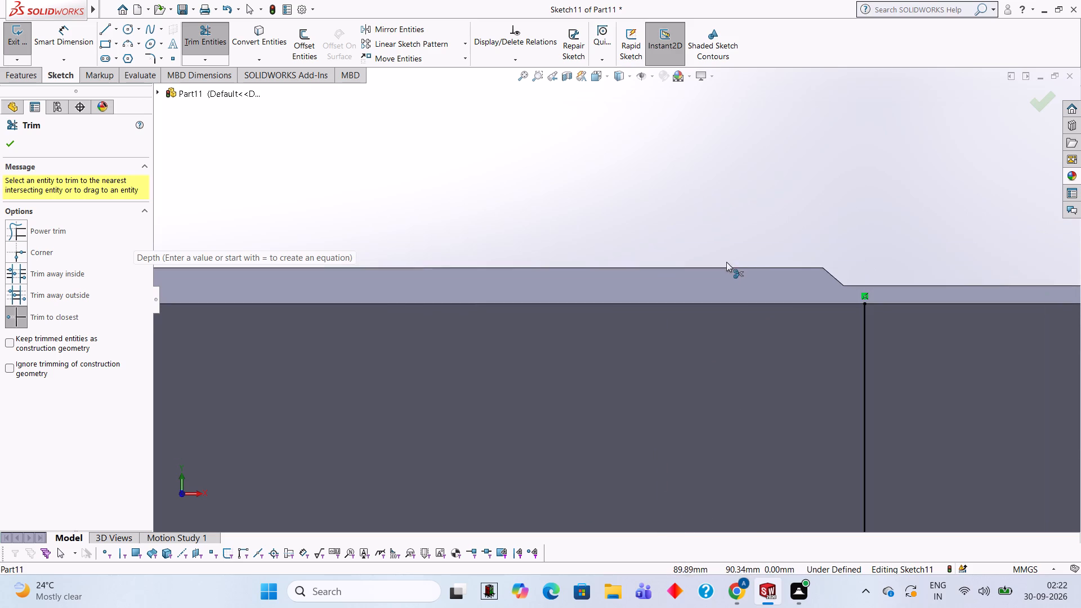
pyautogui.scroll(6, 726, 262)
pyautogui.moveTo(653, 380); pyautogui.dragTo(663, 365, button='middle')
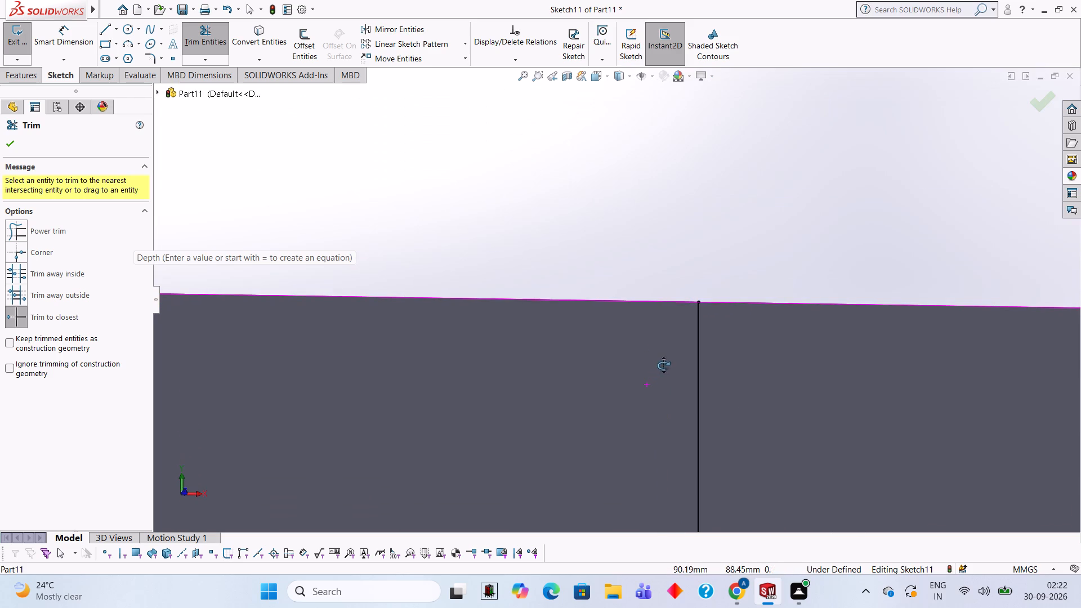
pyautogui.moveTo(663, 365); pyautogui.dragTo(658, 353, button='middle')
pyautogui.scroll(3, 667, 329)
pyautogui.scroll(4, 570, 354)
pyautogui.scroll(3, 485, 319)
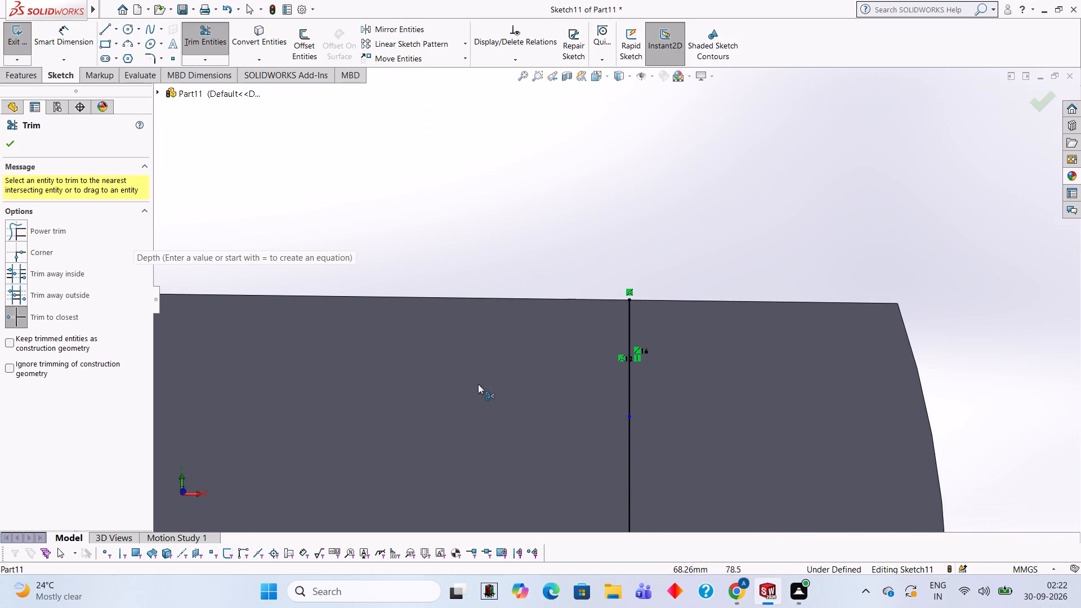
pyautogui.scroll(3, 374, 375)
pyautogui.scroll(-4, 350, 383)
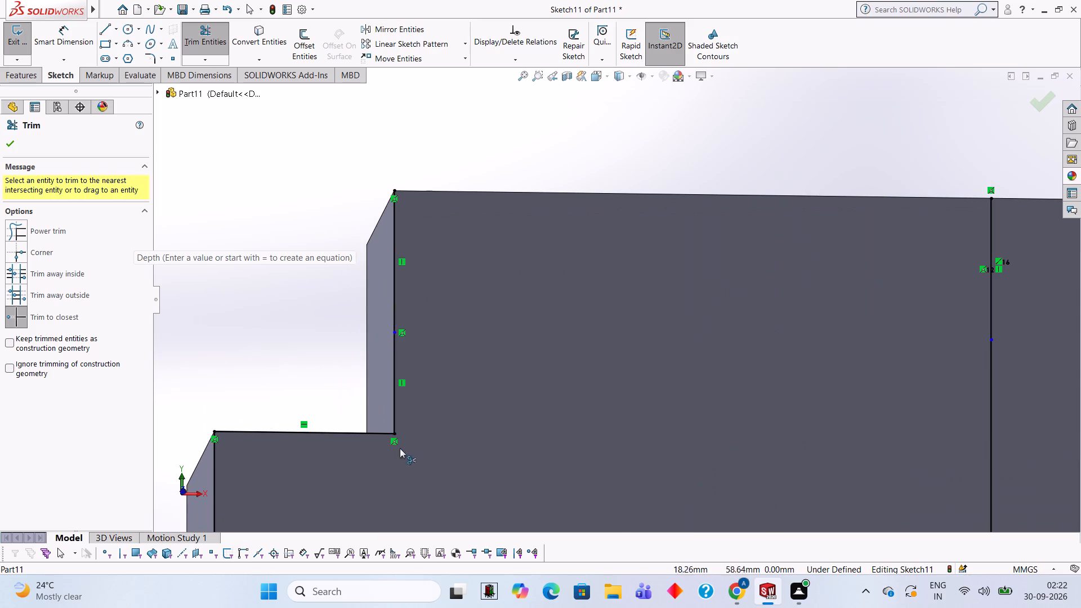
pyautogui.click(393, 306)
pyautogui.click(394, 343)
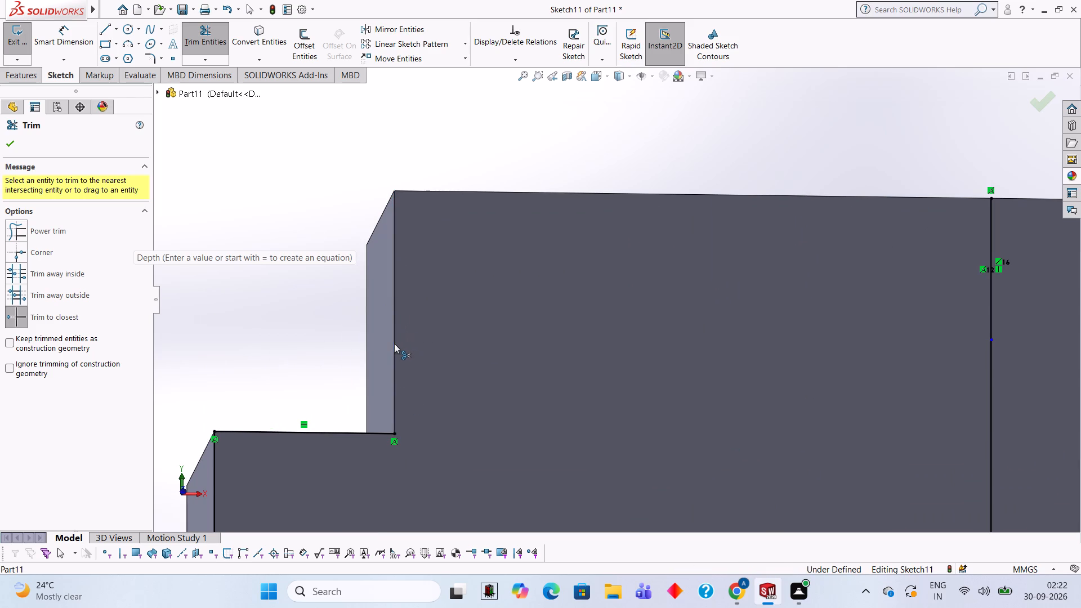
# Trim away the 12.5 mm and 17.5 mm vertical segments below the tab and the profile's lower horizontal line.
pyautogui.scroll(6, 446, 412)
pyautogui.scroll(-4, 562, 478)
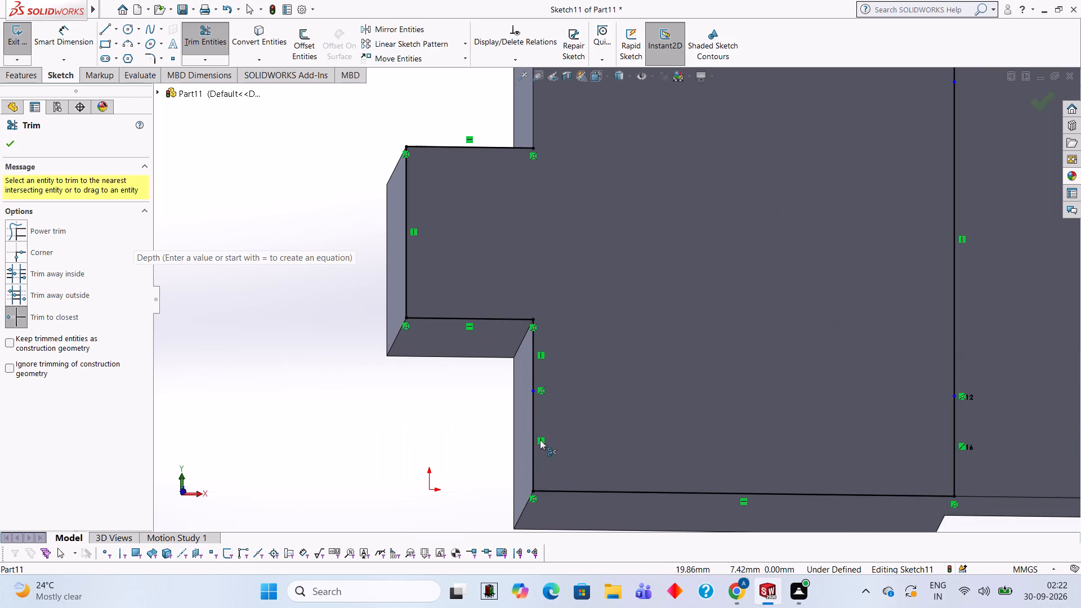
pyautogui.click(533, 408)
pyautogui.click(534, 373)
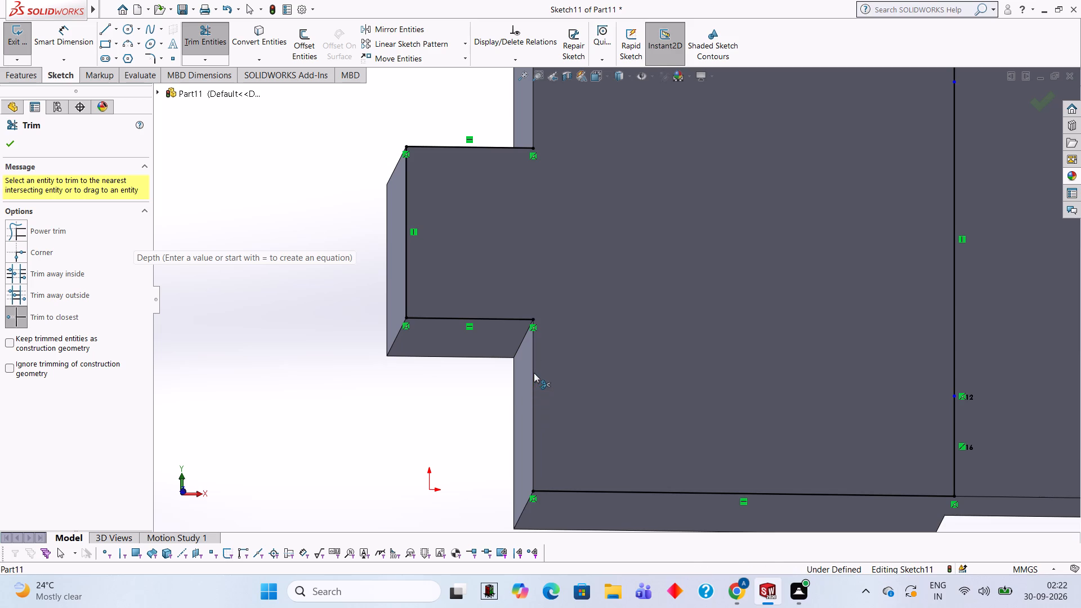
pyautogui.click(653, 493)
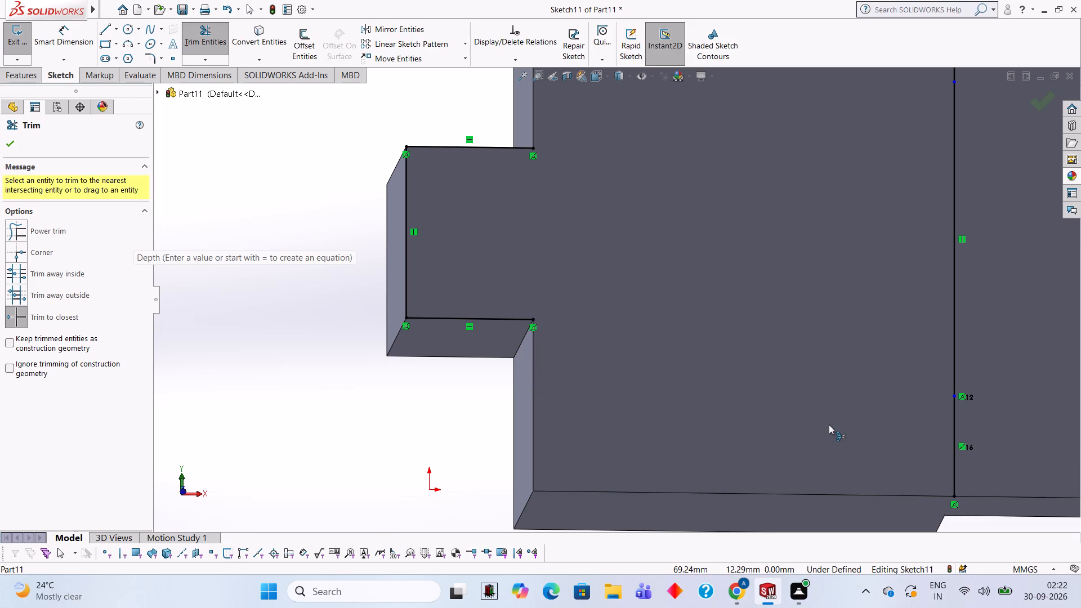
# Redraw the profile outline above and below the tab with 30 mm vertical and 73 mm horizontal lines meeting the full-height vertical line.
pyautogui.moveTo(946, 434); pyautogui.dragTo(932, 338, button='middle')
pyautogui.scroll(2, 930, 345)
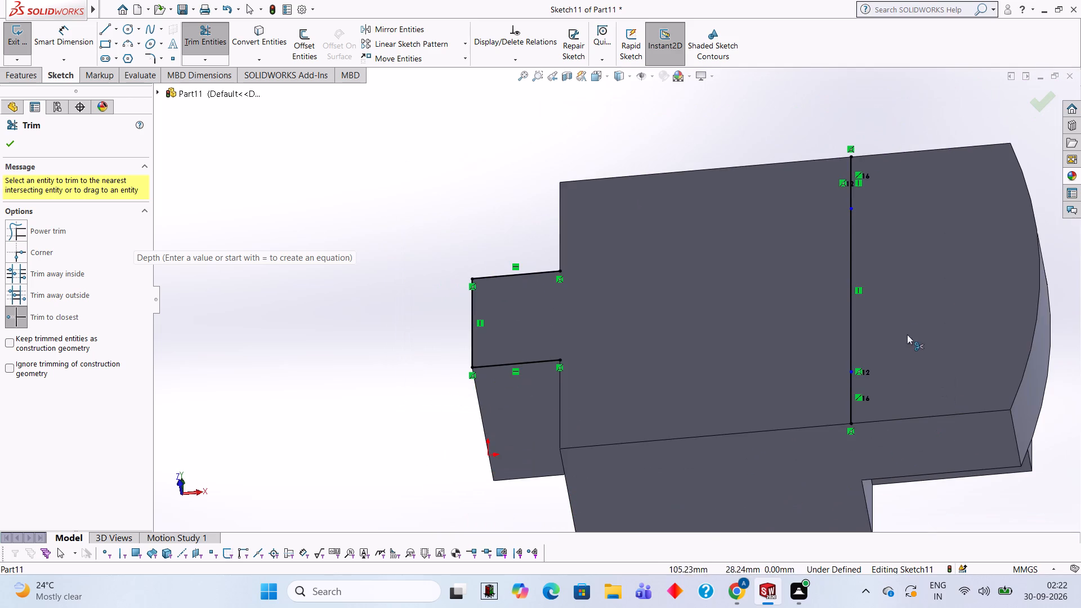
pyautogui.moveTo(736, 223); pyautogui.dragTo(752, 306, button='middle')
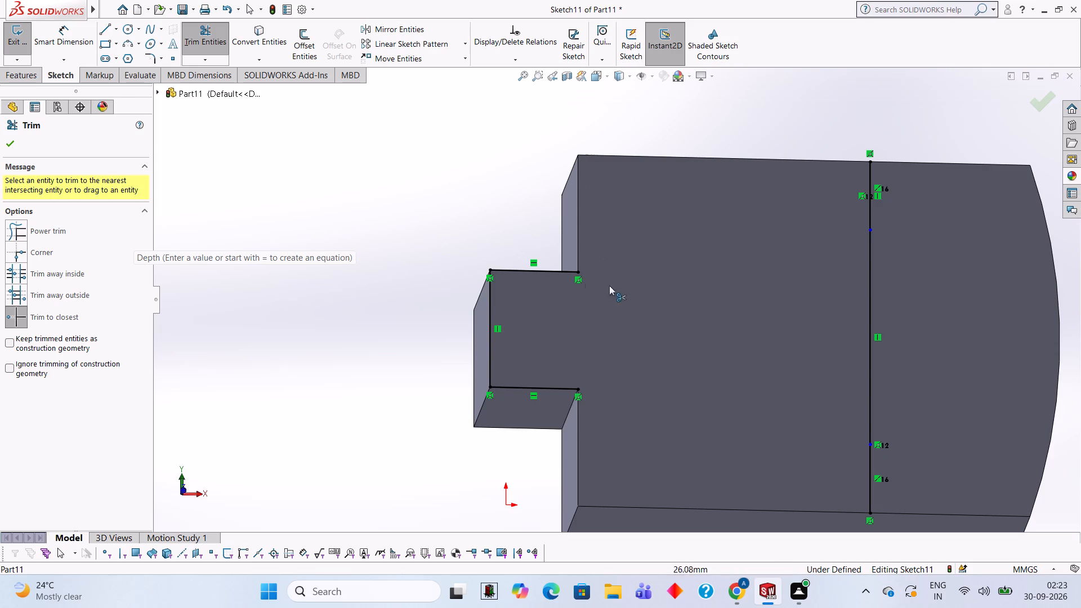
pyautogui.click(108, 22)
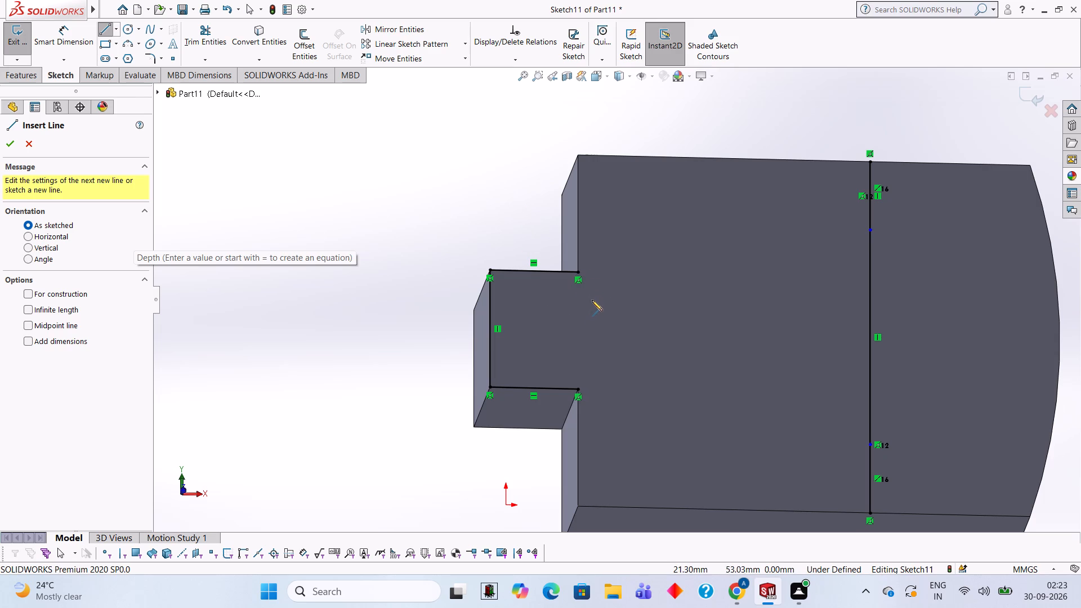
pyautogui.moveTo(688, 321); pyautogui.dragTo(674, 314, button='middle')
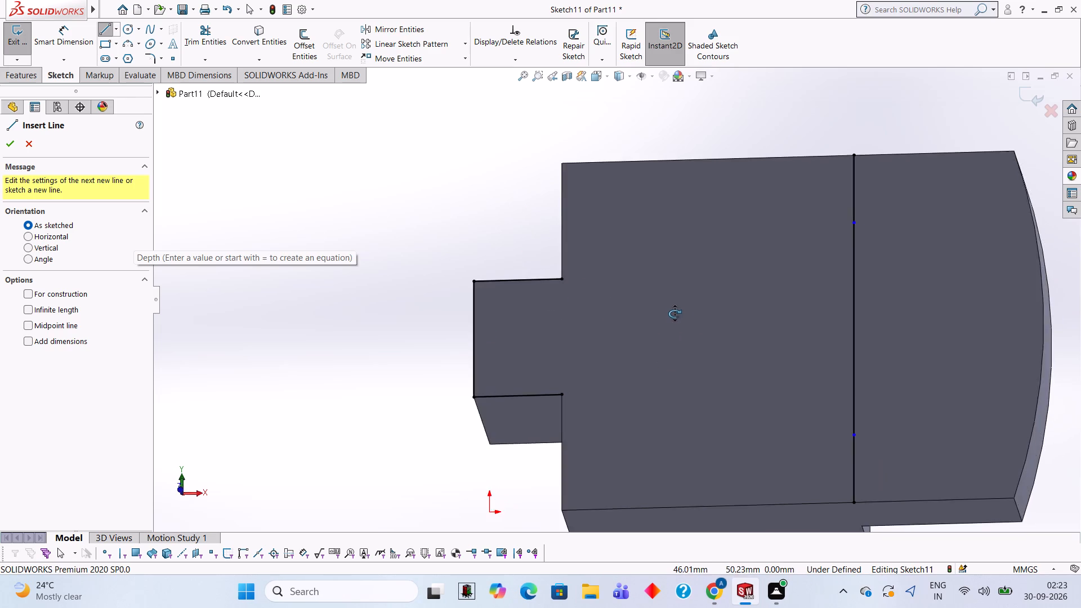
pyautogui.moveTo(674, 314); pyautogui.dragTo(686, 326, button='middle')
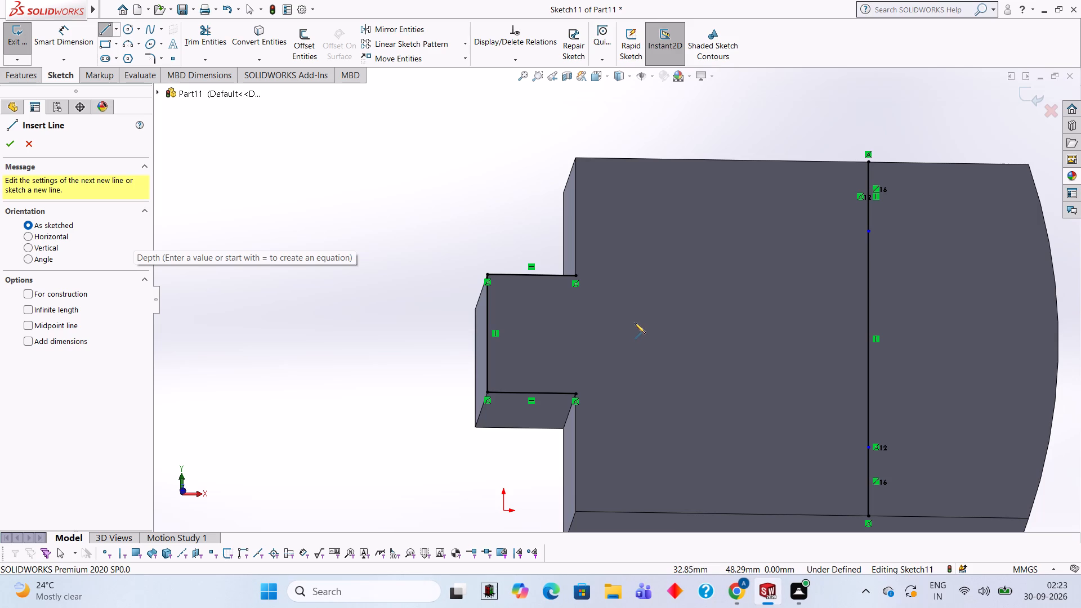
pyautogui.click(575, 276)
pyautogui.click(575, 156)
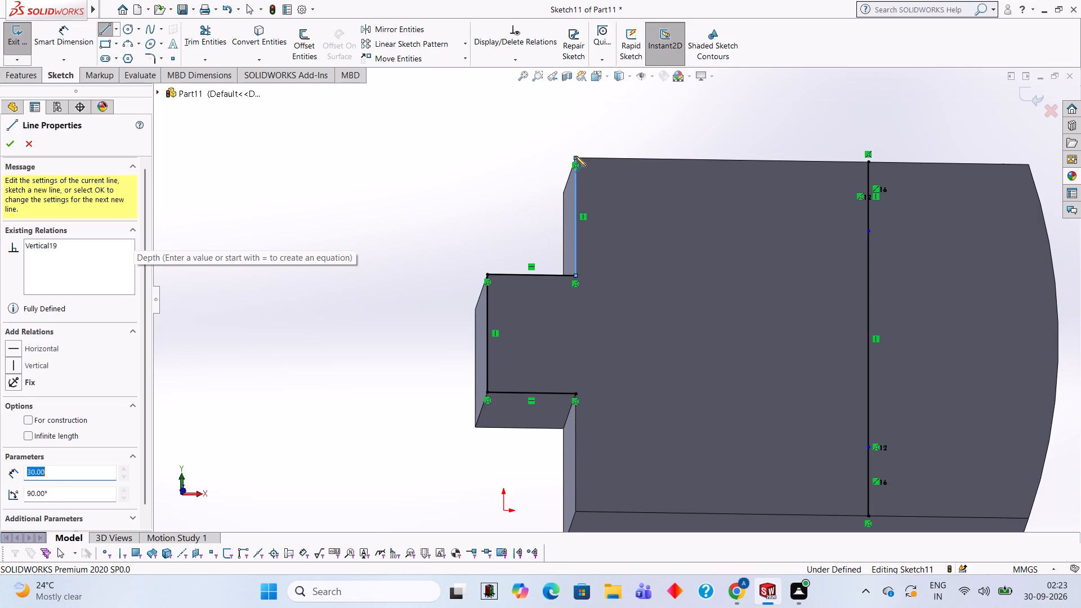
pyautogui.click(869, 160)
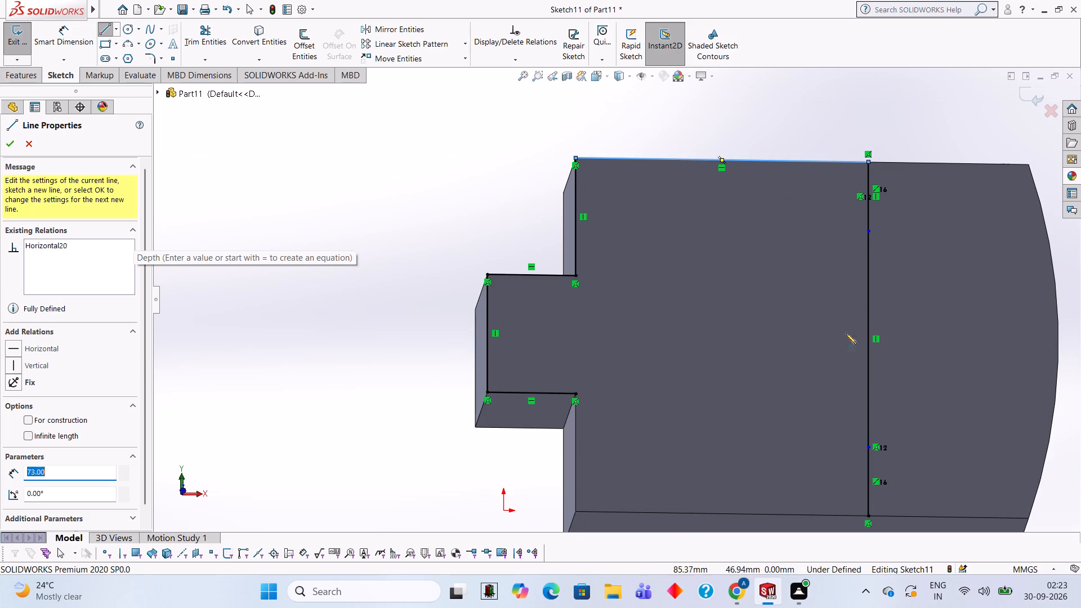
pyautogui.click(575, 394)
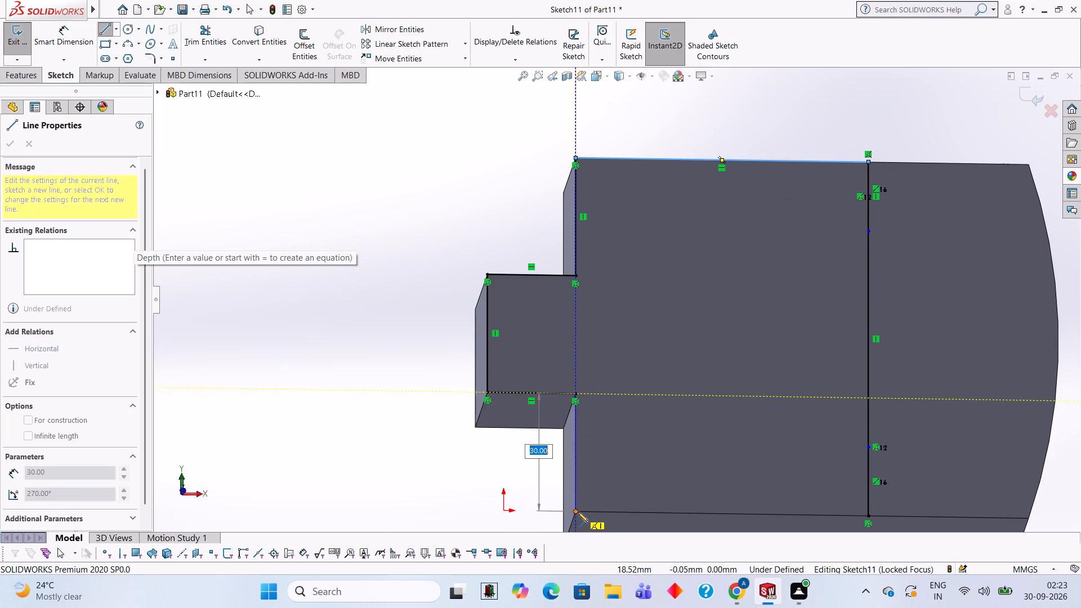
pyautogui.click(576, 512)
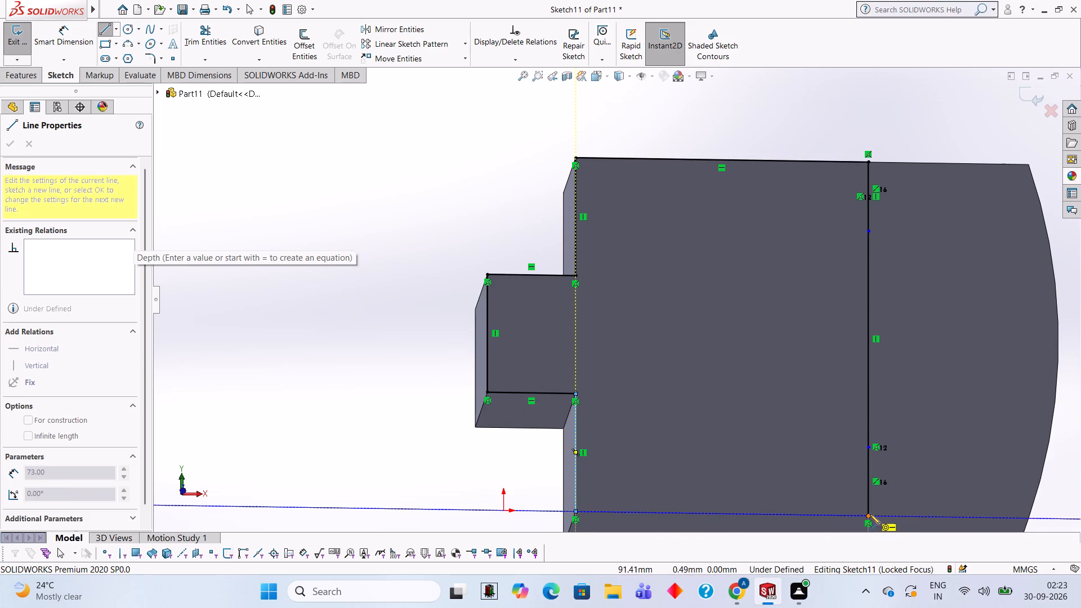
pyautogui.click(868, 516)
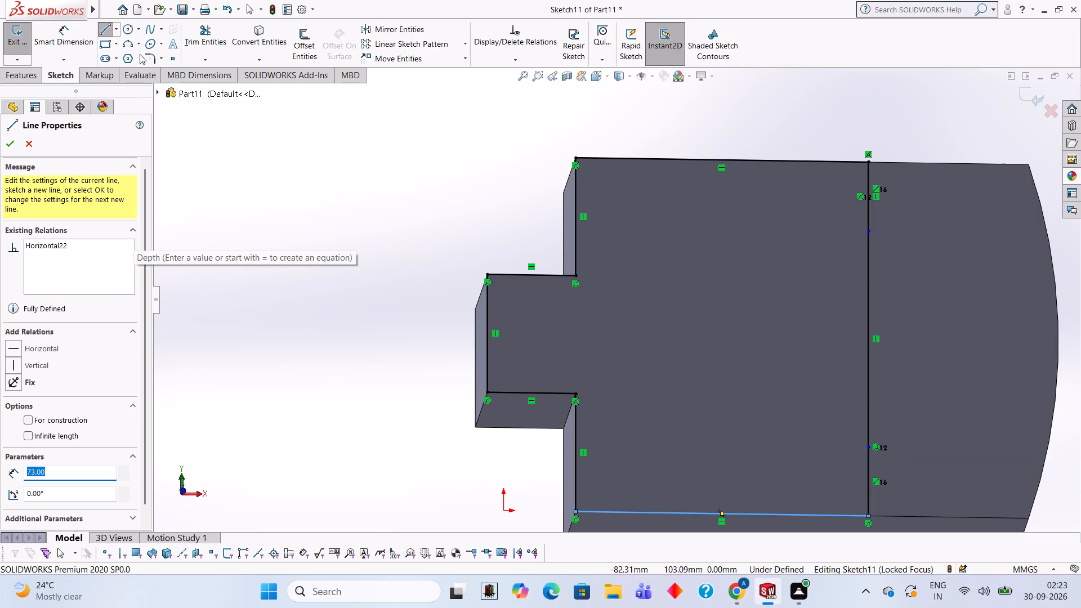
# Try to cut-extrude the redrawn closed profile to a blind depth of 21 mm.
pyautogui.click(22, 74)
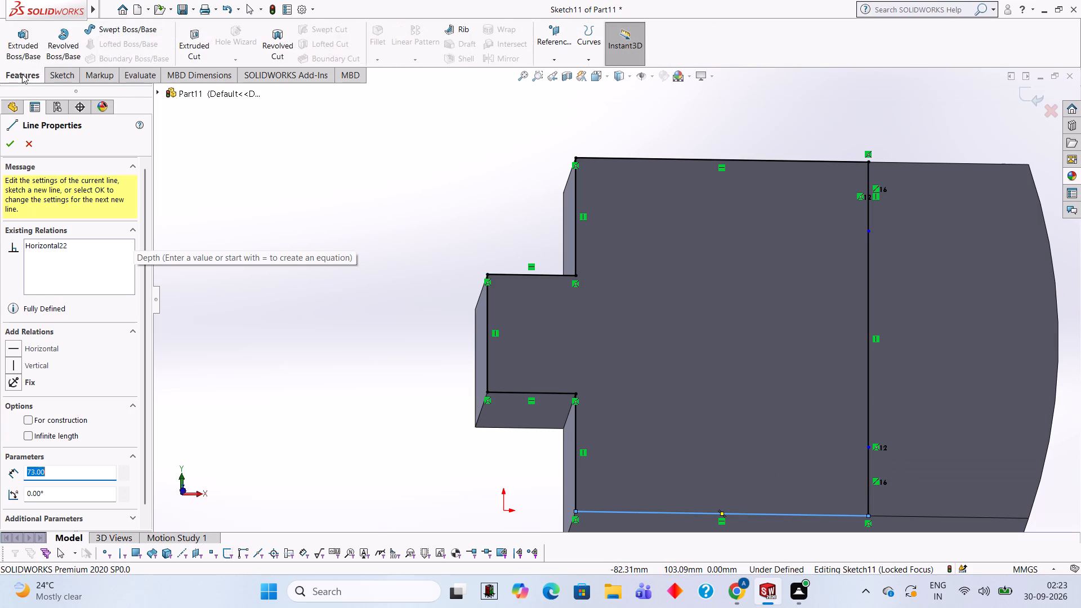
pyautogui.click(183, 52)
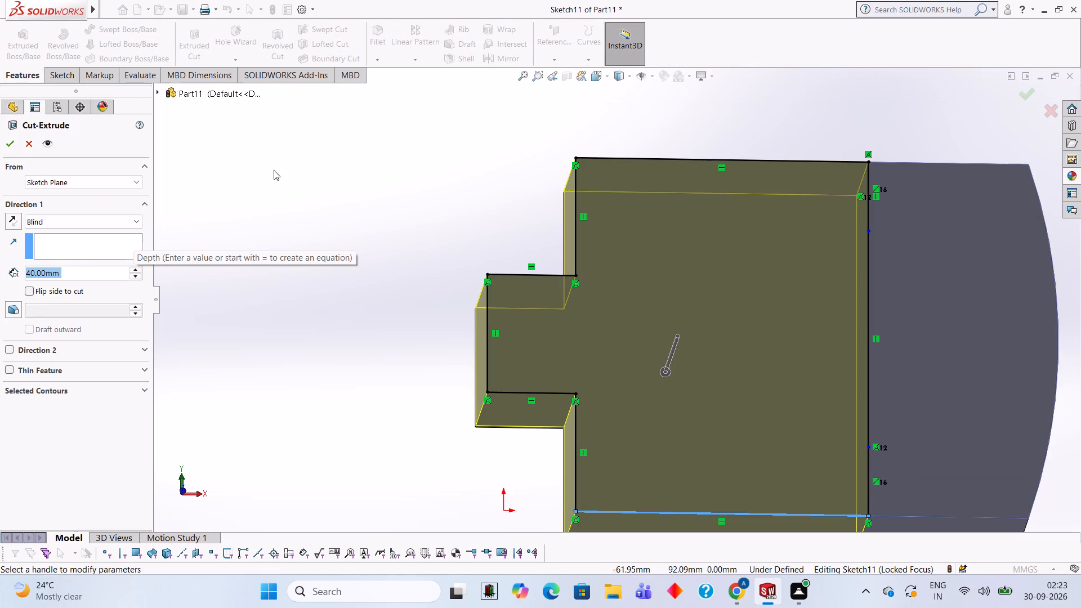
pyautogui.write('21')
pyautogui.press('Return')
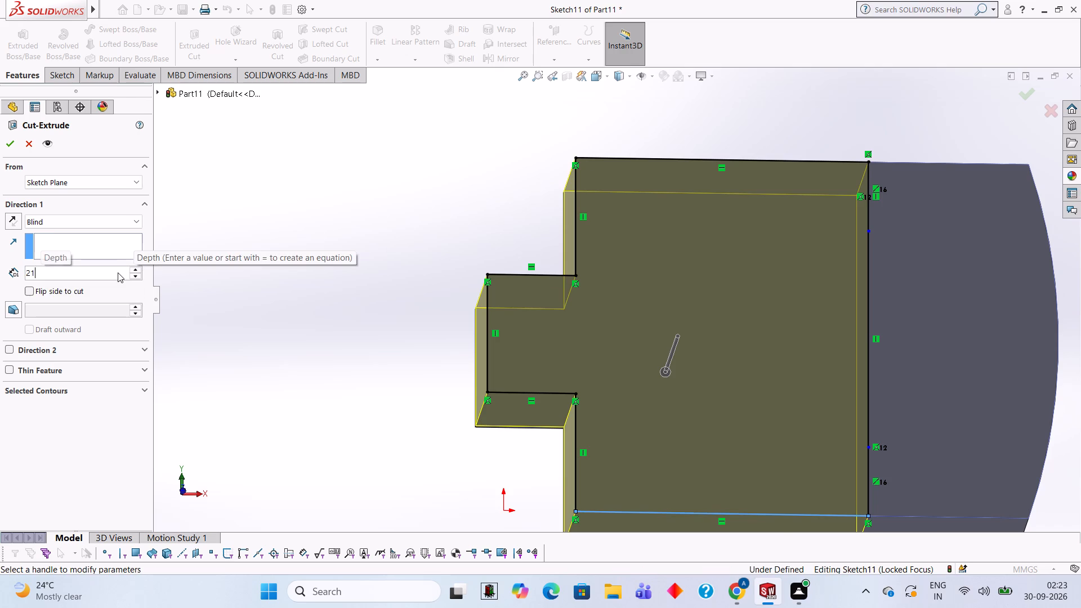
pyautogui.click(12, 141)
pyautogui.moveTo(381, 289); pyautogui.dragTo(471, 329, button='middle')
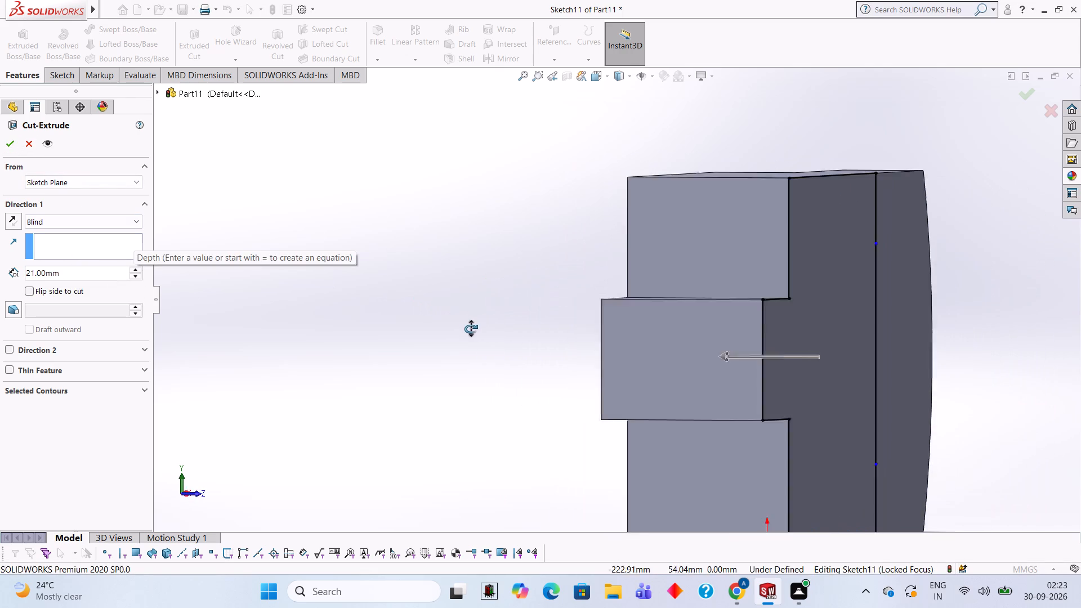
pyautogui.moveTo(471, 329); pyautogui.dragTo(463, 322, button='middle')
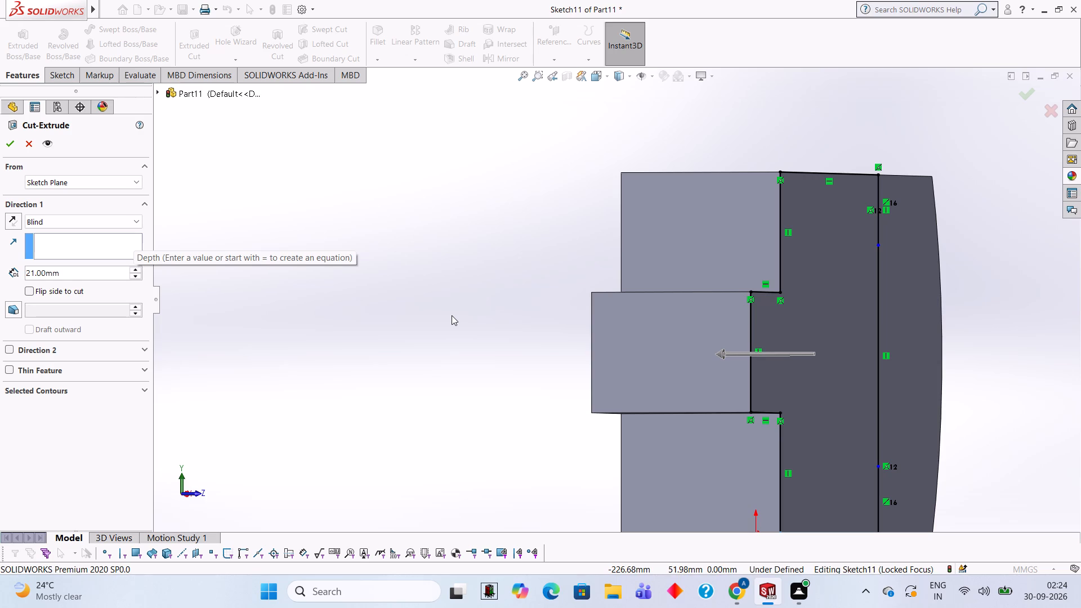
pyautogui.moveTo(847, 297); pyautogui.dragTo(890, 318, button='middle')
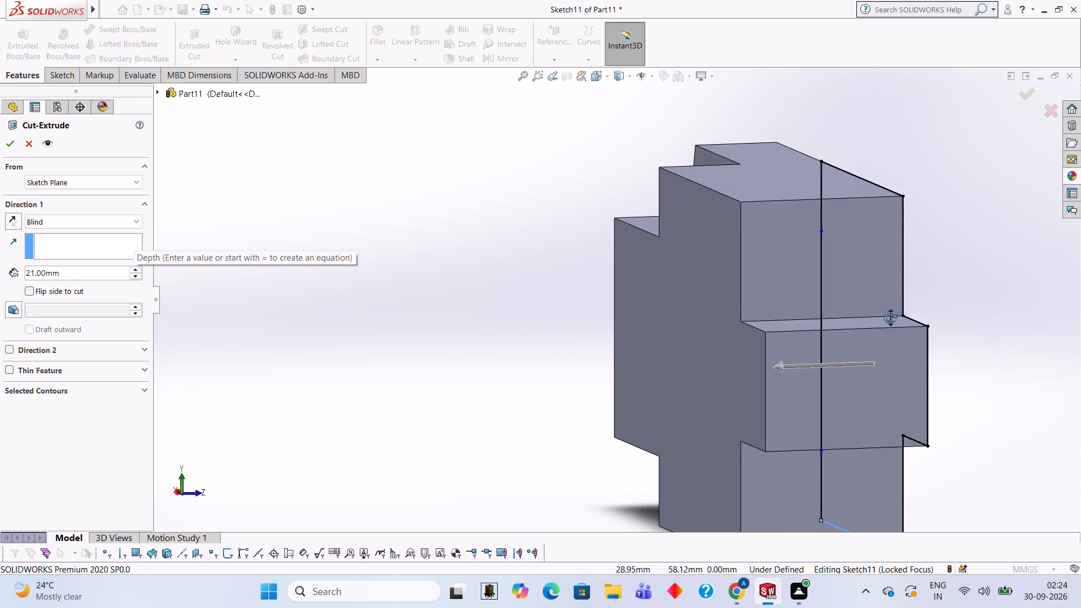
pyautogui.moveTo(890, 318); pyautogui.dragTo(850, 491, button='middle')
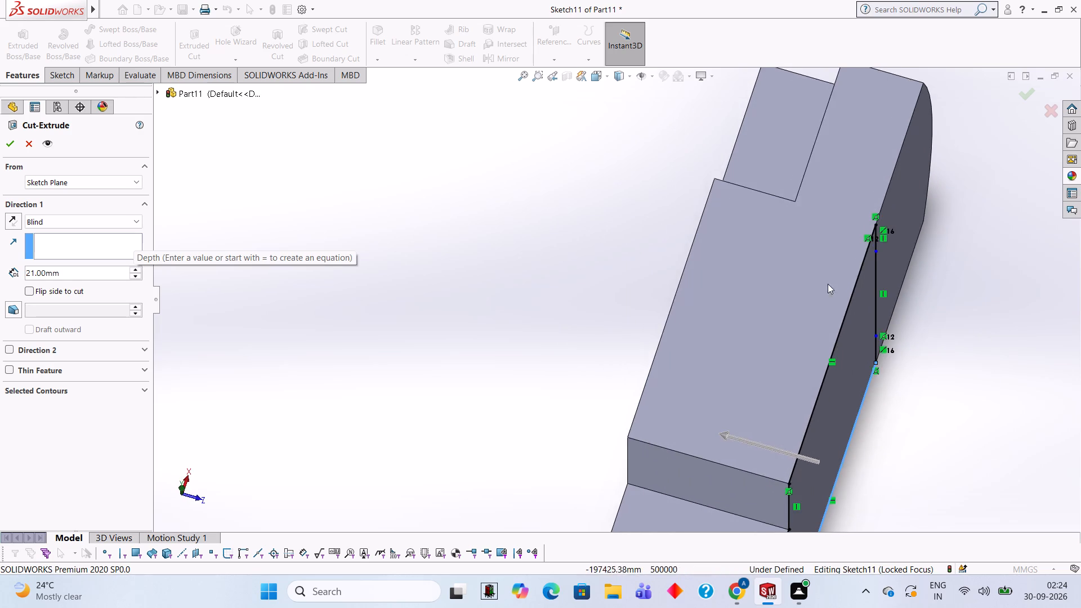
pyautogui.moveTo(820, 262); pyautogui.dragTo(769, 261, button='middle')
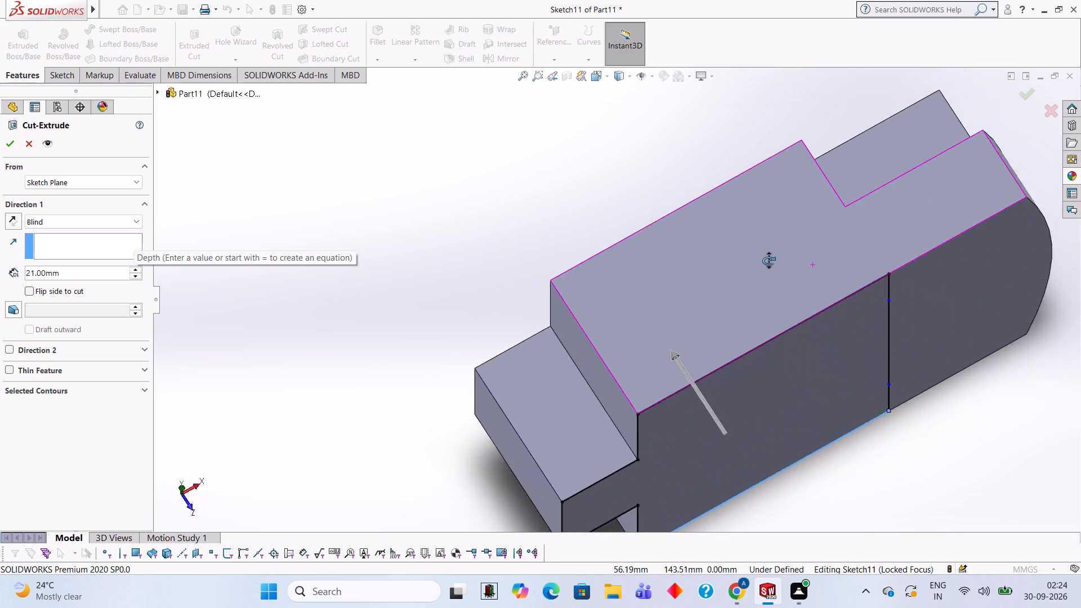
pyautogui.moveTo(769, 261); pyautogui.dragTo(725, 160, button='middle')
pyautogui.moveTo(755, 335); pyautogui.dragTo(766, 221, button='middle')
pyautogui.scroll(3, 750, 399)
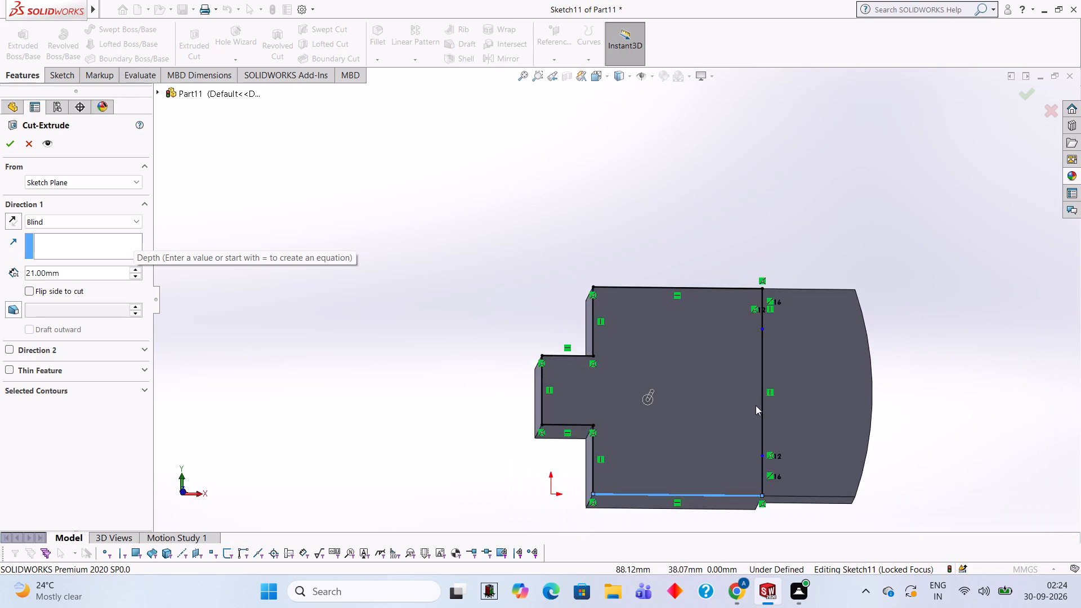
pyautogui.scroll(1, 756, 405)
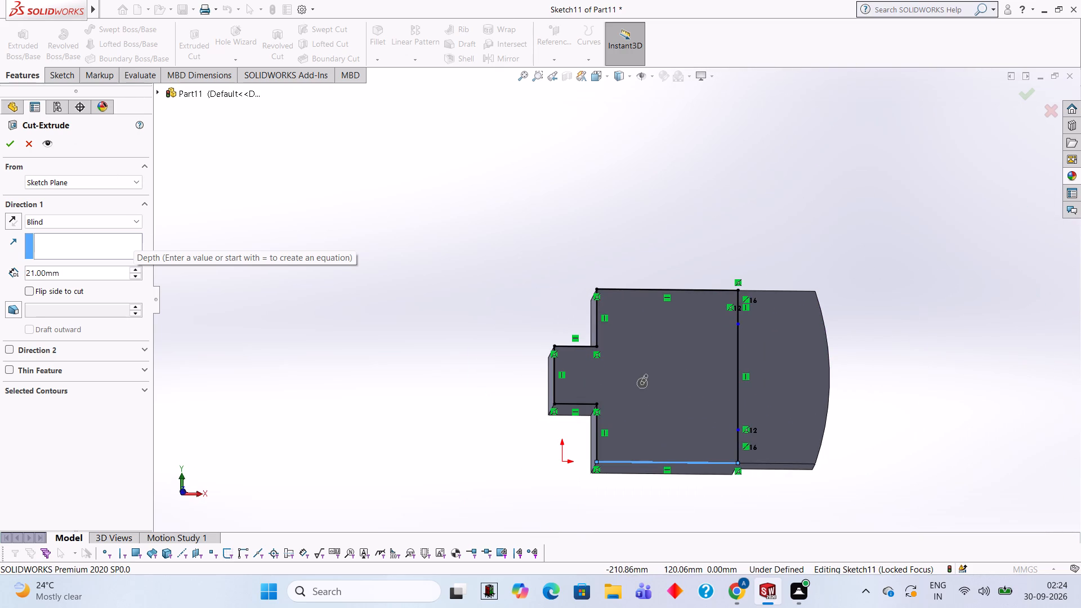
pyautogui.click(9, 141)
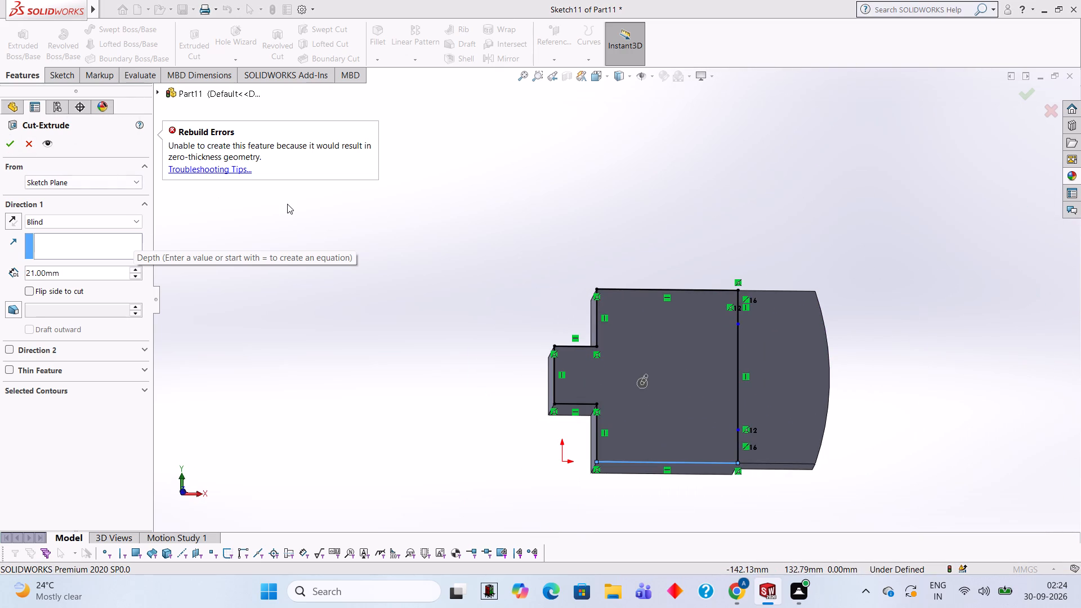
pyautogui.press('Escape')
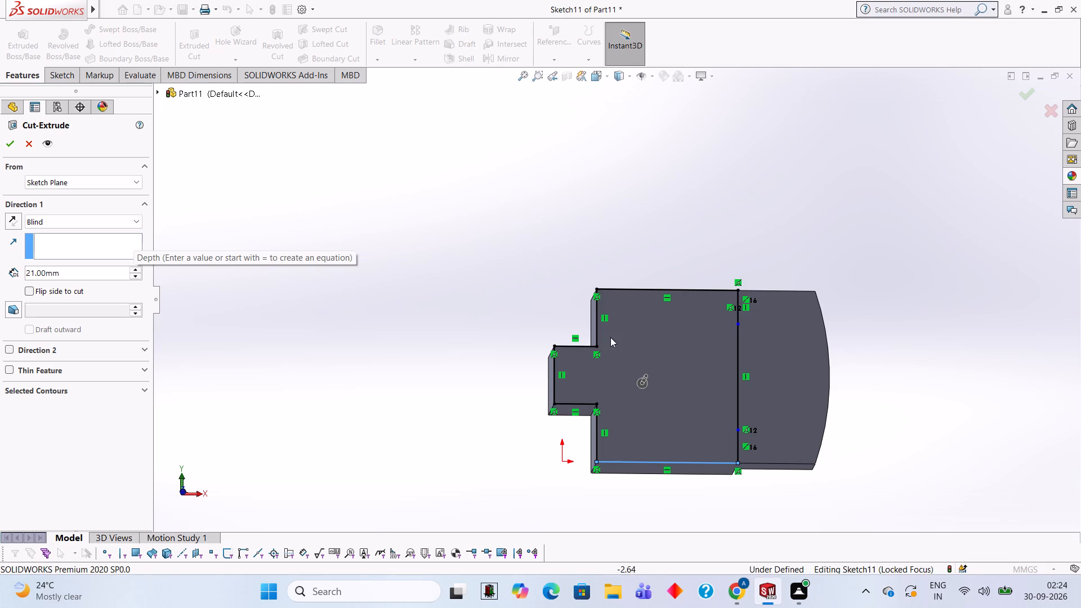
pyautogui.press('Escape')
# Examine how the closed sketch profile sits against the block's outer edges, tab and notched underside.
pyautogui.scroll(-7, 704, 319)
pyautogui.scroll(4, 610, 369)
pyautogui.scroll(-1, 608, 415)
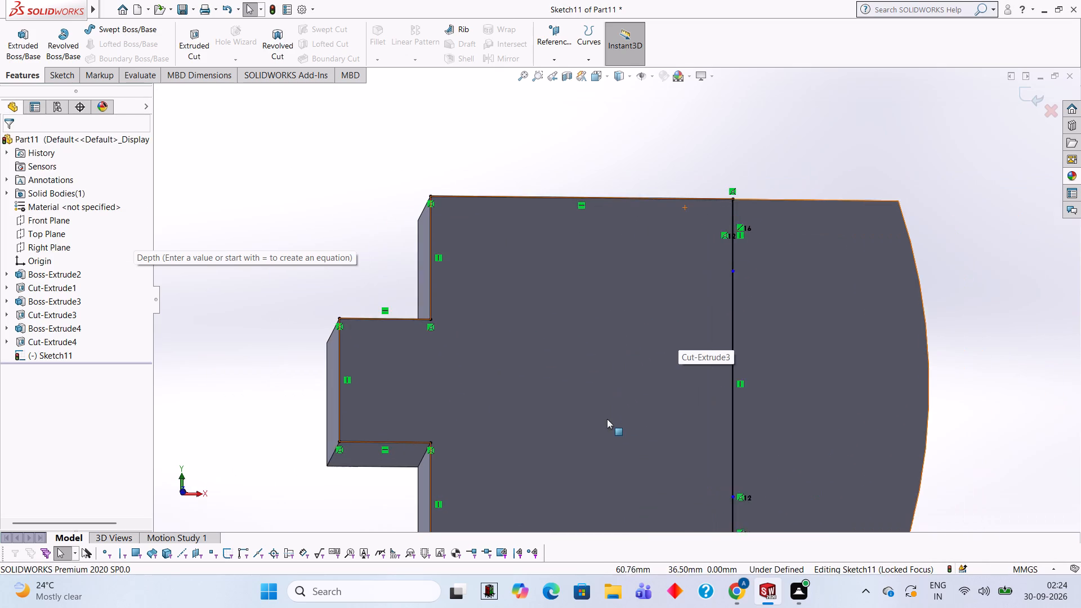
pyautogui.scroll(-1, 607, 419)
pyautogui.scroll(-3, 408, 437)
pyautogui.scroll(4, 407, 440)
pyautogui.scroll(2, 779, 364)
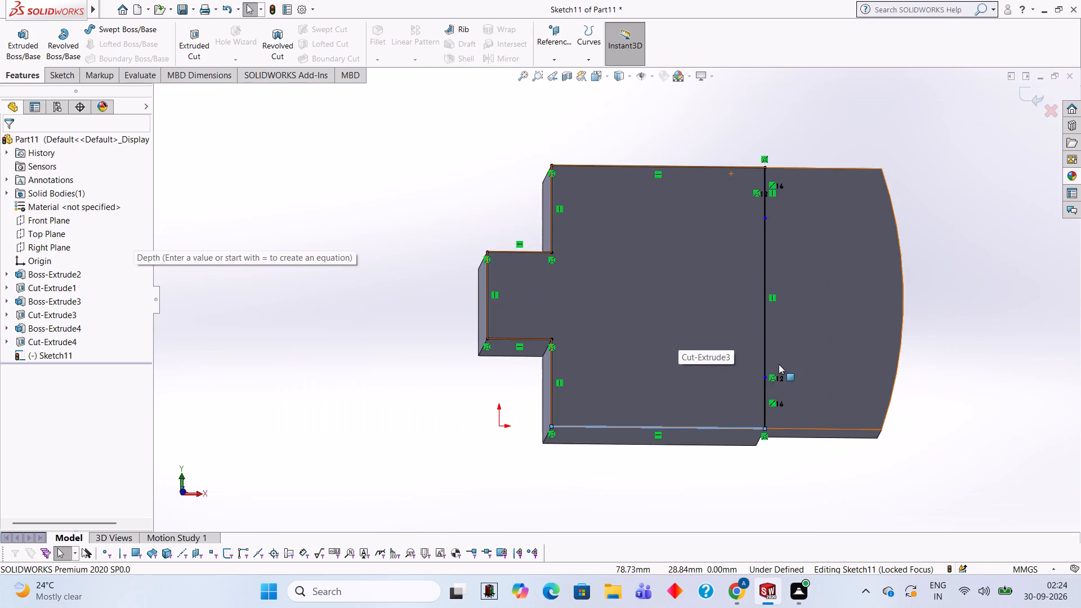
pyautogui.scroll(-1, 798, 337)
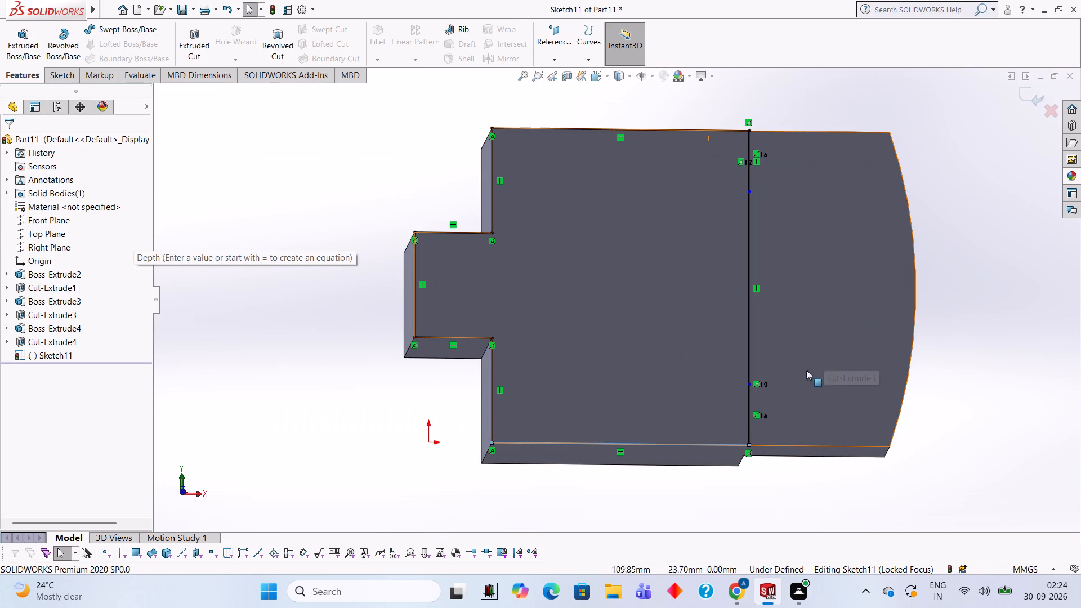
pyautogui.moveTo(721, 405); pyautogui.dragTo(694, 268, button='middle')
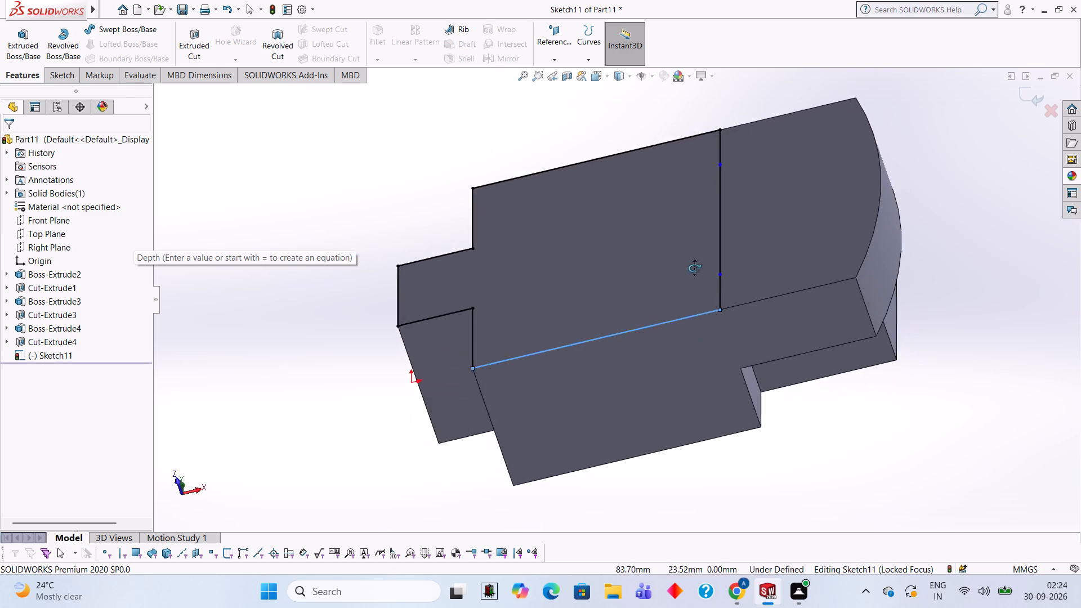
pyautogui.moveTo(694, 268); pyautogui.dragTo(723, 227, button='middle')
pyautogui.moveTo(646, 245); pyautogui.dragTo(646, 283, button='middle')
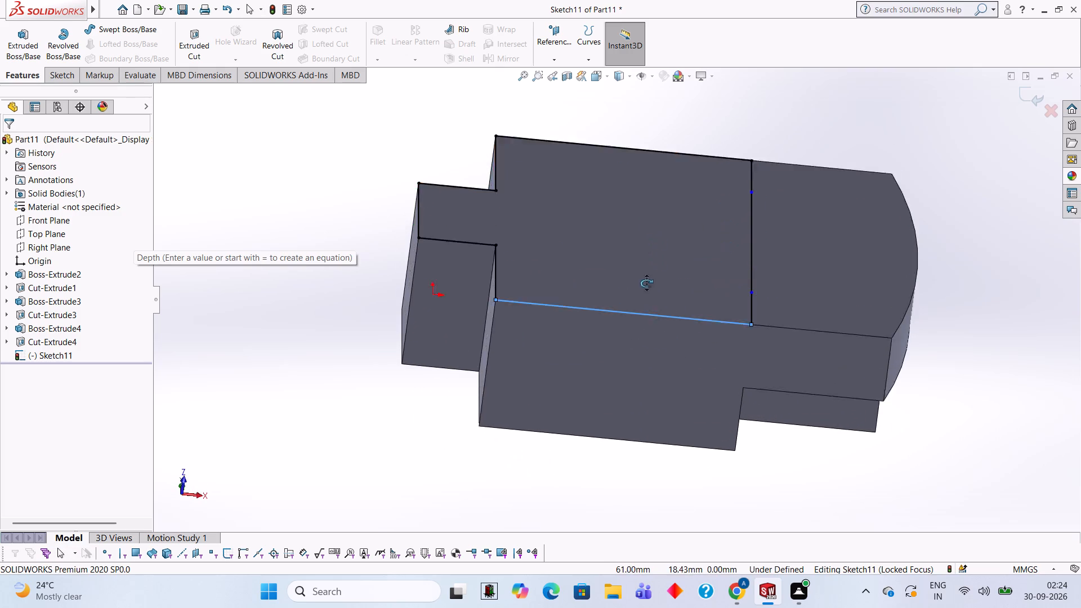
pyautogui.moveTo(646, 283); pyautogui.dragTo(627, 316, button='middle')
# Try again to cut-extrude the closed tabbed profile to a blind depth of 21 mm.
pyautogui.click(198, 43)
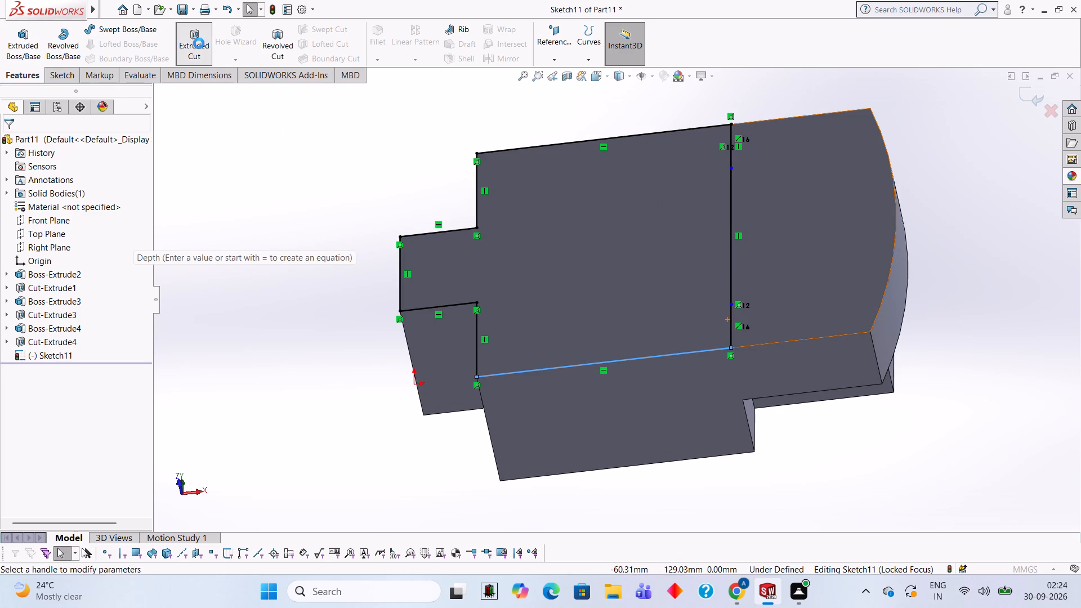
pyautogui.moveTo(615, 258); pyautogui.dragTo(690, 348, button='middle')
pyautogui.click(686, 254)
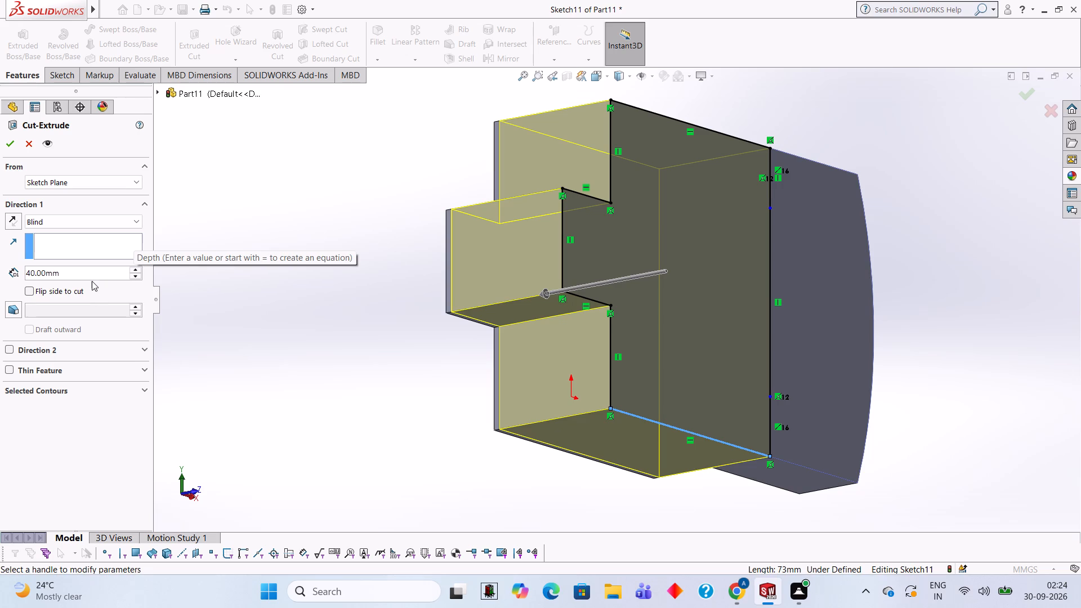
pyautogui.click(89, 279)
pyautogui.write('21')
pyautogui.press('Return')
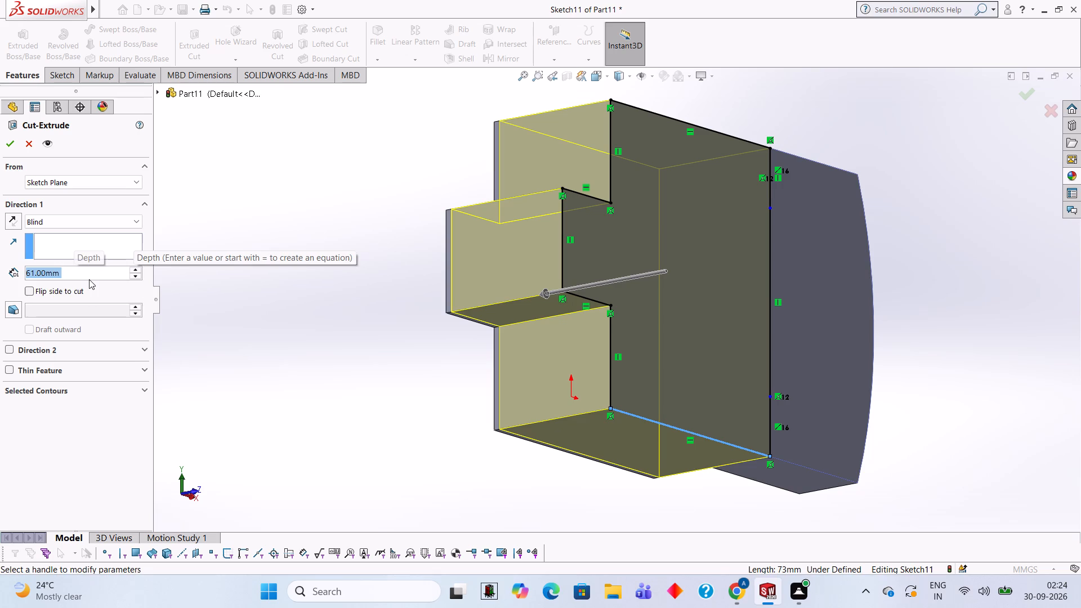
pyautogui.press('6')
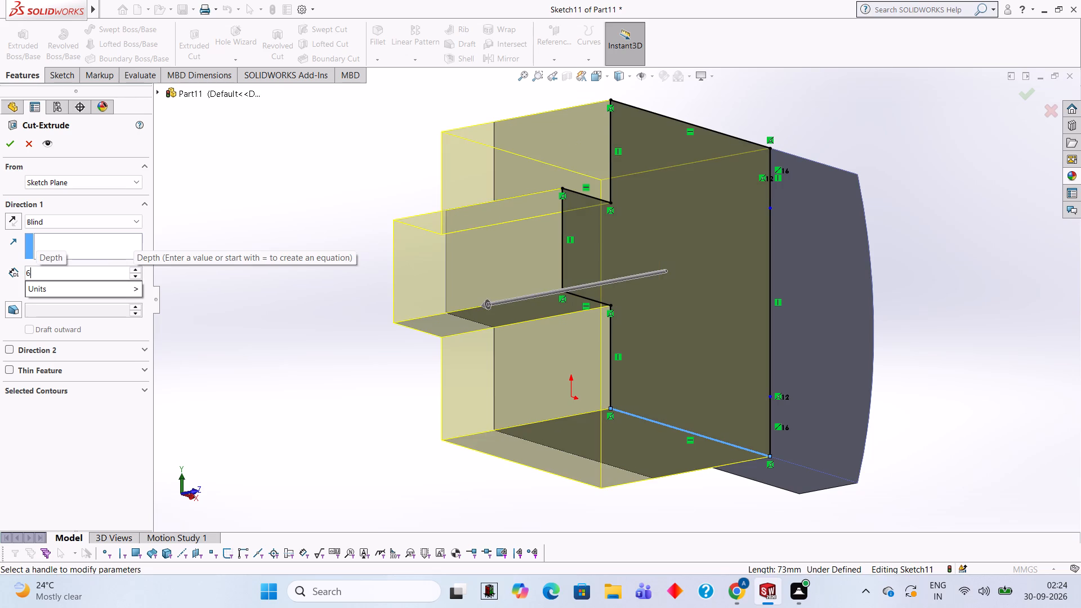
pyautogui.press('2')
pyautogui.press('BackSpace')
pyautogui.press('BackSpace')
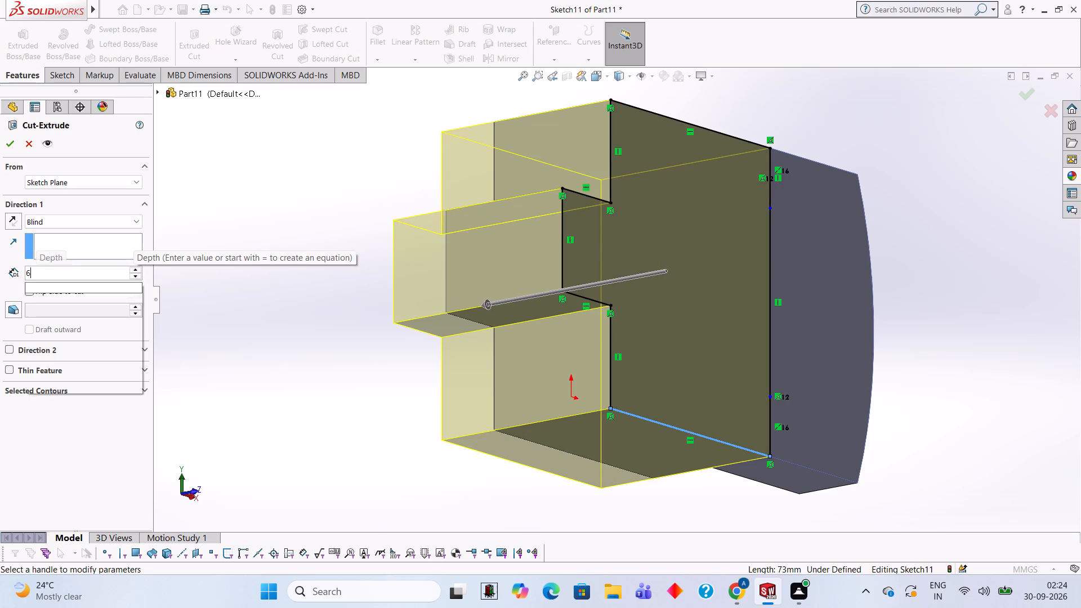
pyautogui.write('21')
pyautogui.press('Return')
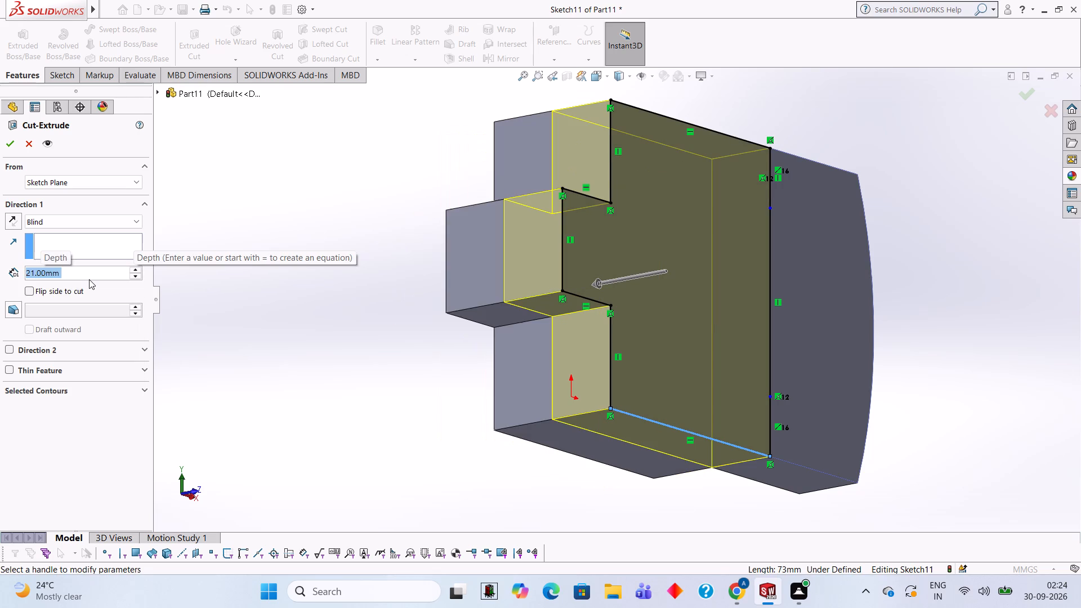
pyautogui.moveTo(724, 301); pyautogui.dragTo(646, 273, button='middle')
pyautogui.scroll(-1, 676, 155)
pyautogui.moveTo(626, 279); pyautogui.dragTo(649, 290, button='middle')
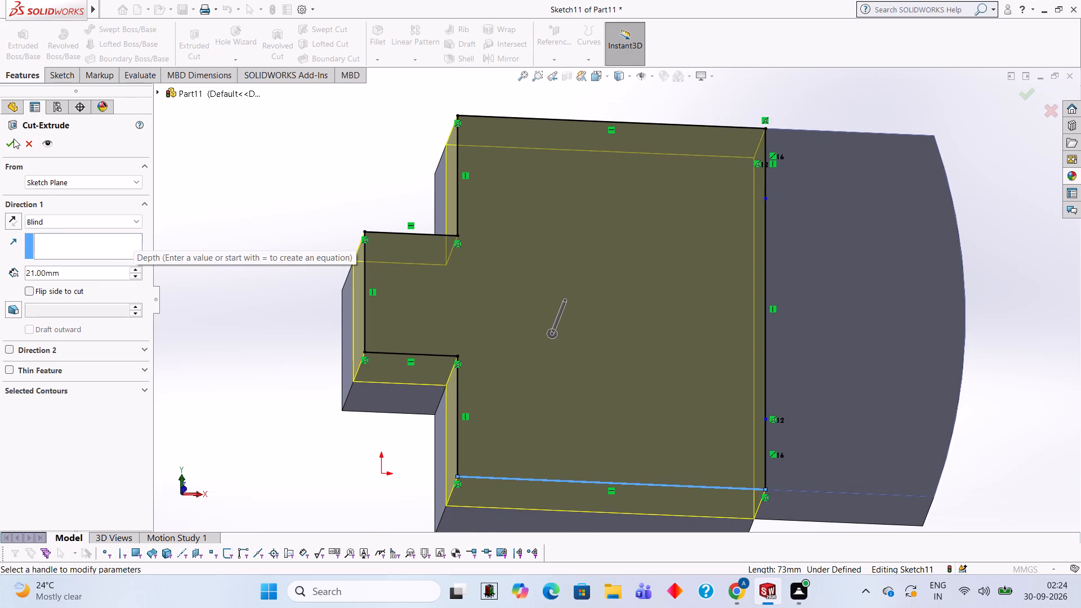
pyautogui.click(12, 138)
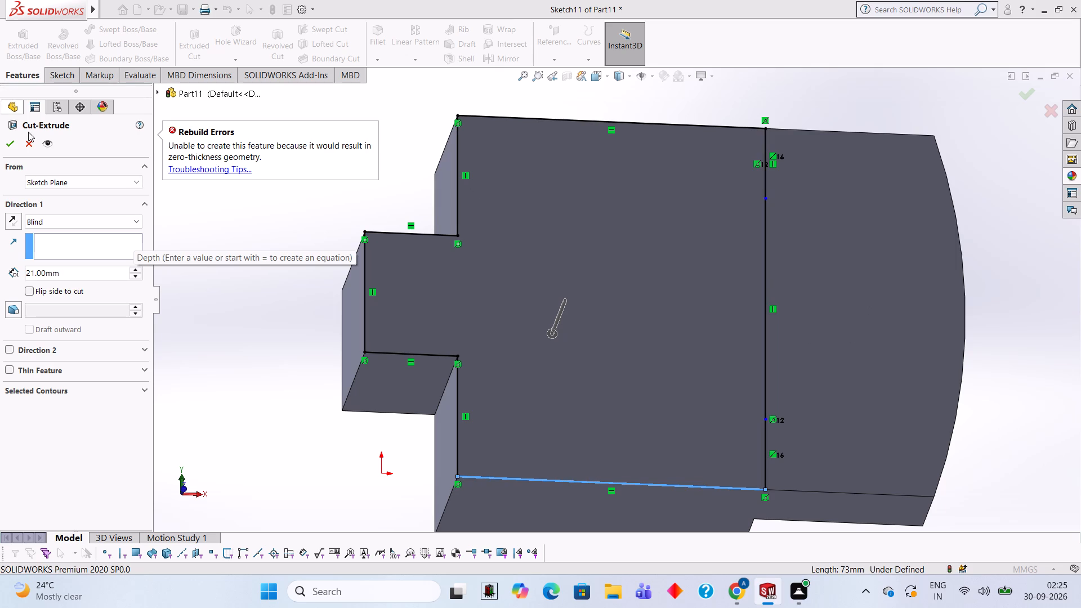
# Abandon the cut-extrude and trim away all three segments of the full-height vertical line bounding the profile beside the curved boss.
pyautogui.press('Escape')
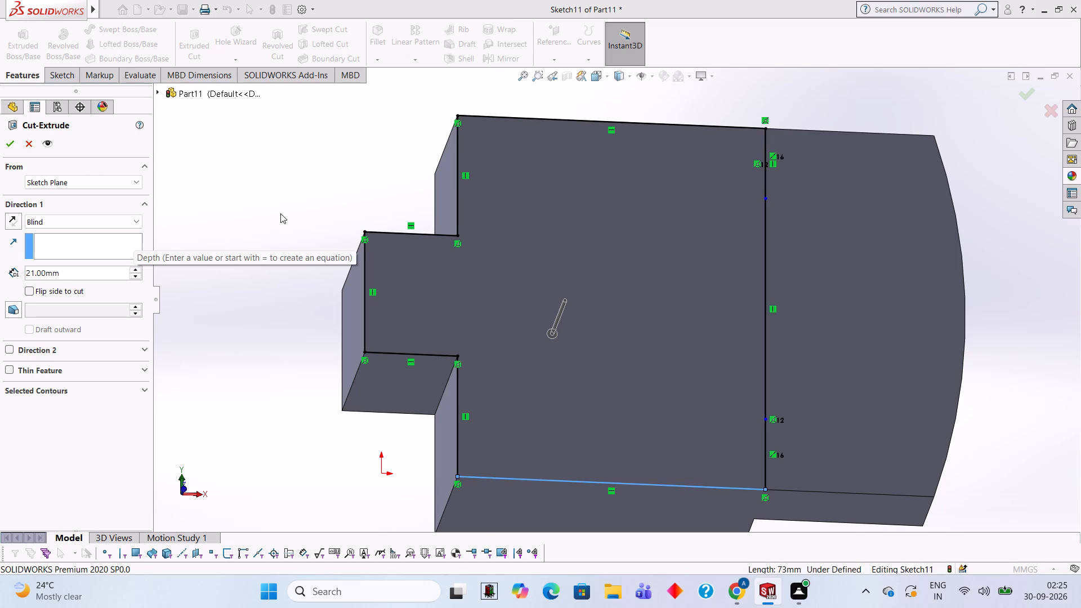
pyautogui.press('Escape')
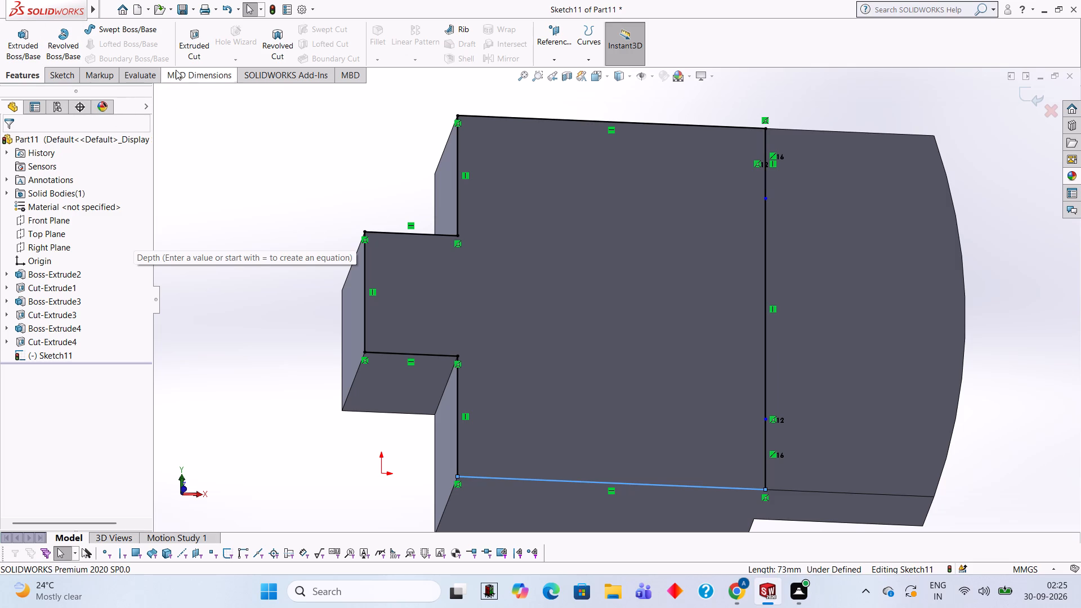
pyautogui.click(66, 68)
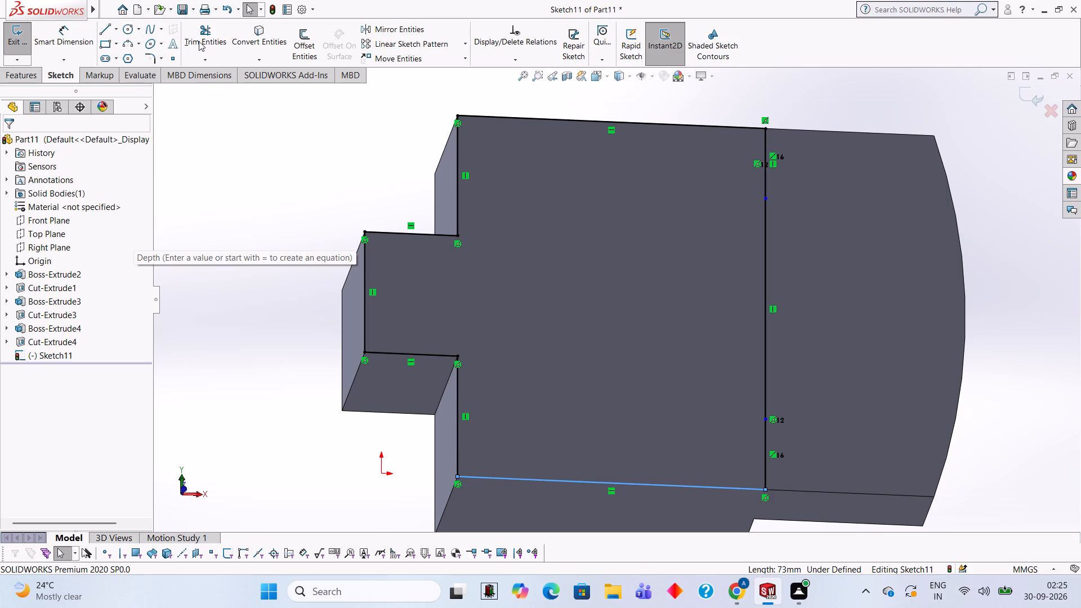
pyautogui.click(203, 41)
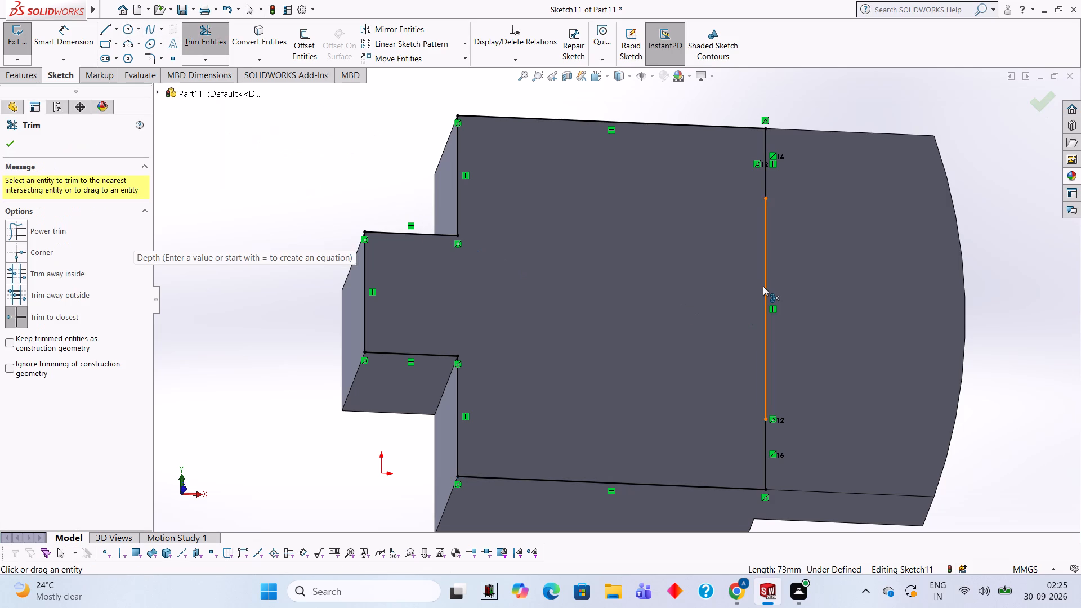
pyautogui.click(763, 286)
pyautogui.click(765, 185)
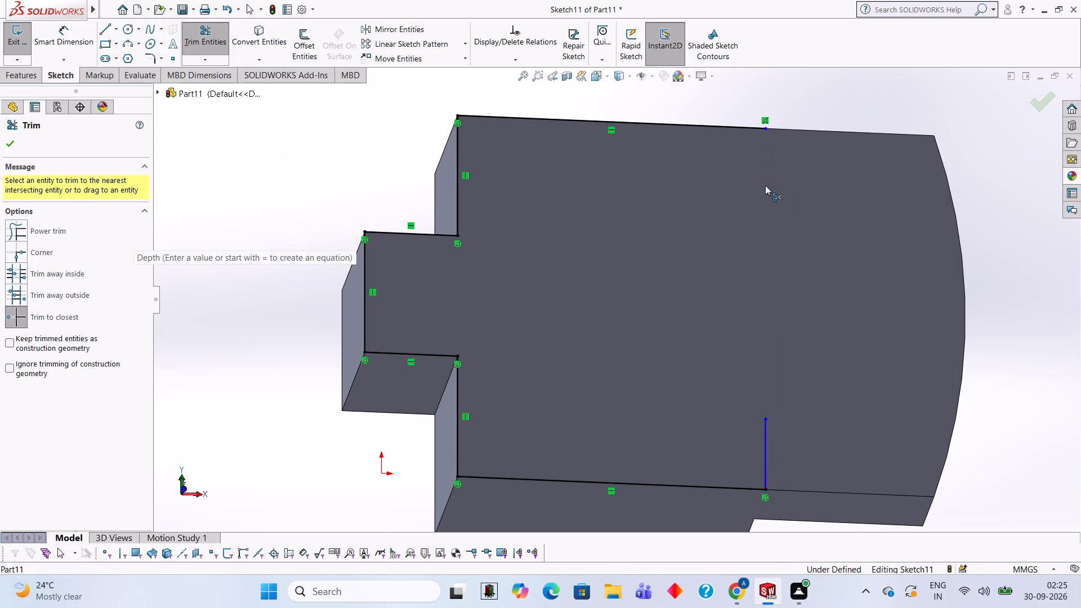
pyautogui.click(765, 437)
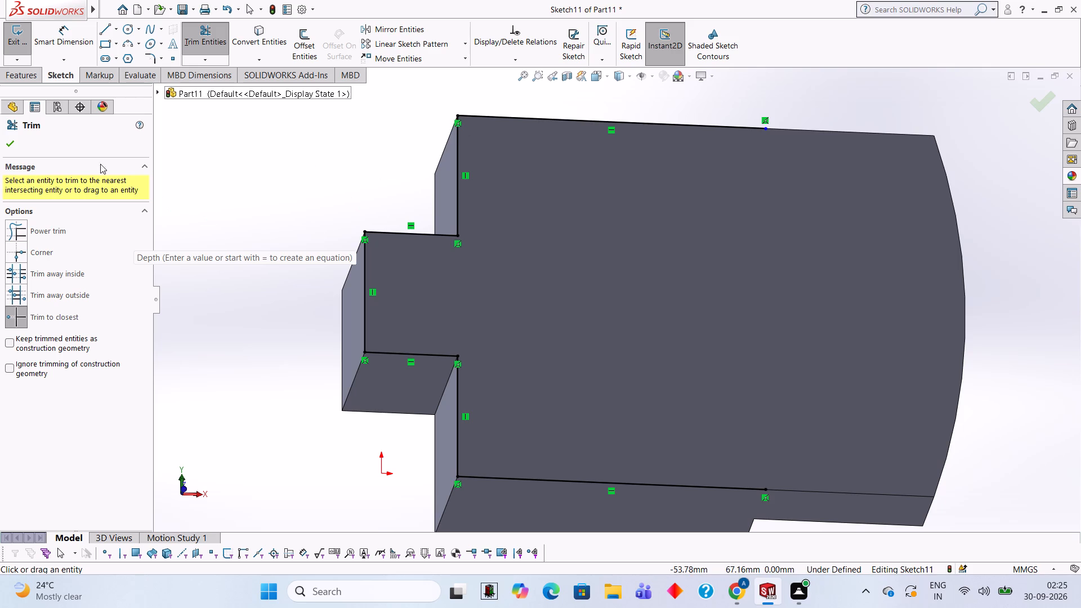
# Draw a single 90 mm vertical line joining the open ends of the upper and lower 73 mm horizontal lines.
pyautogui.click(106, 32)
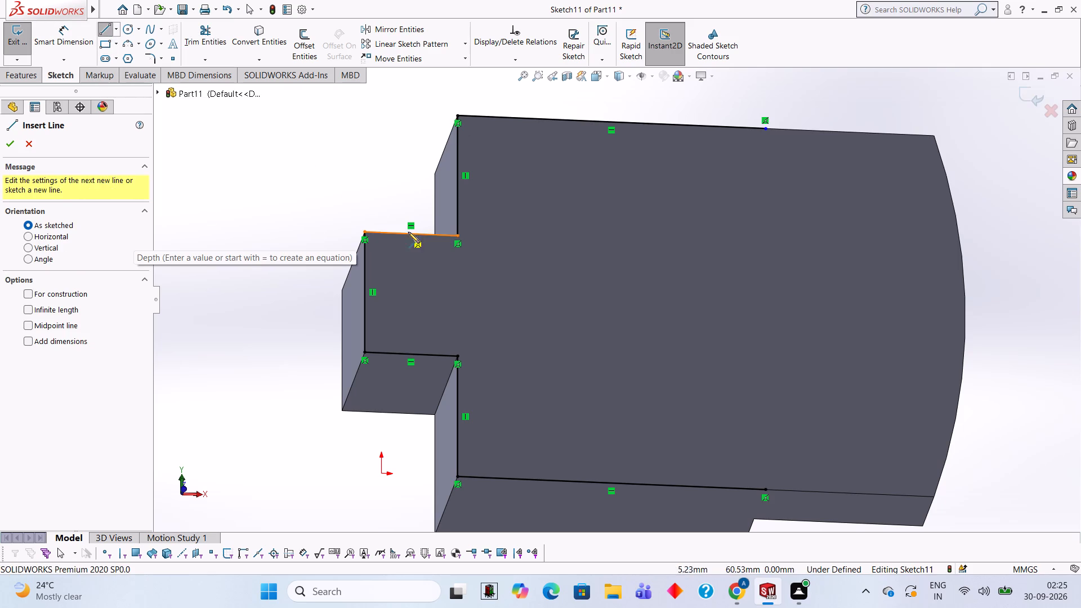
pyautogui.click(766, 126)
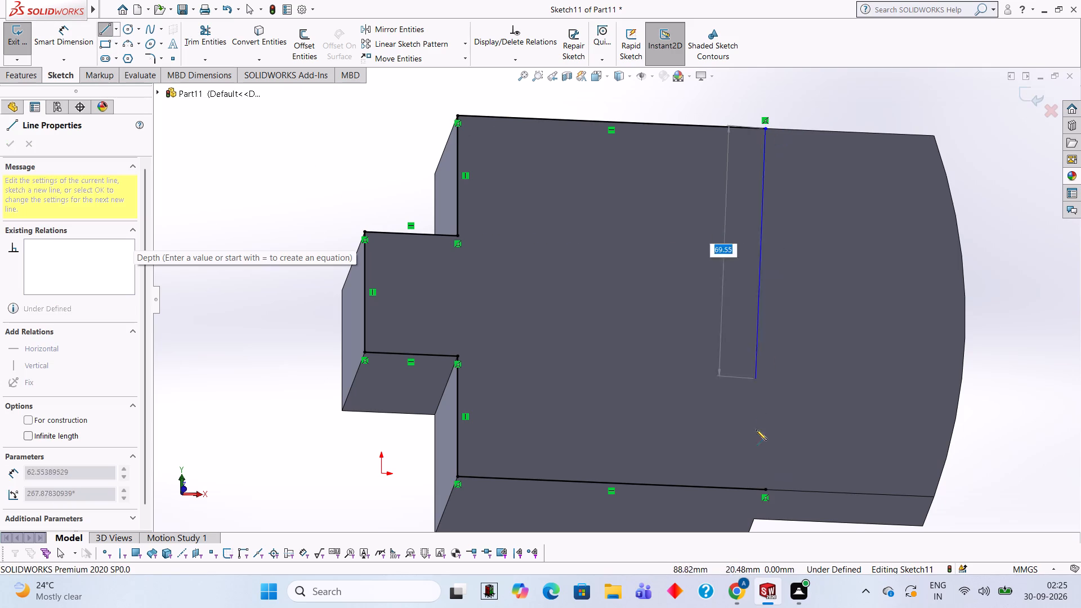
pyautogui.click(766, 487)
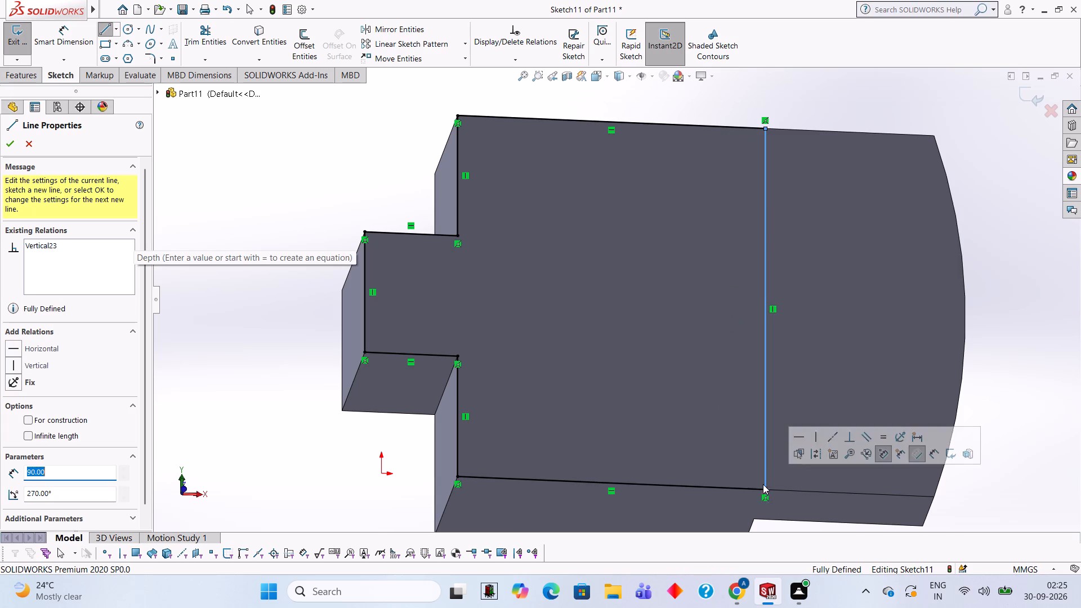
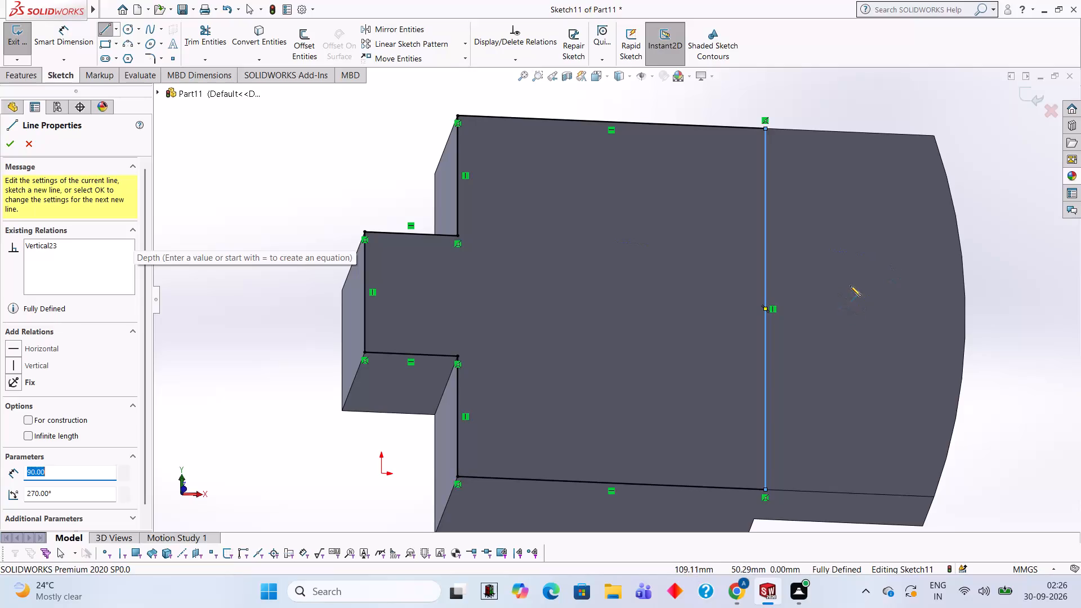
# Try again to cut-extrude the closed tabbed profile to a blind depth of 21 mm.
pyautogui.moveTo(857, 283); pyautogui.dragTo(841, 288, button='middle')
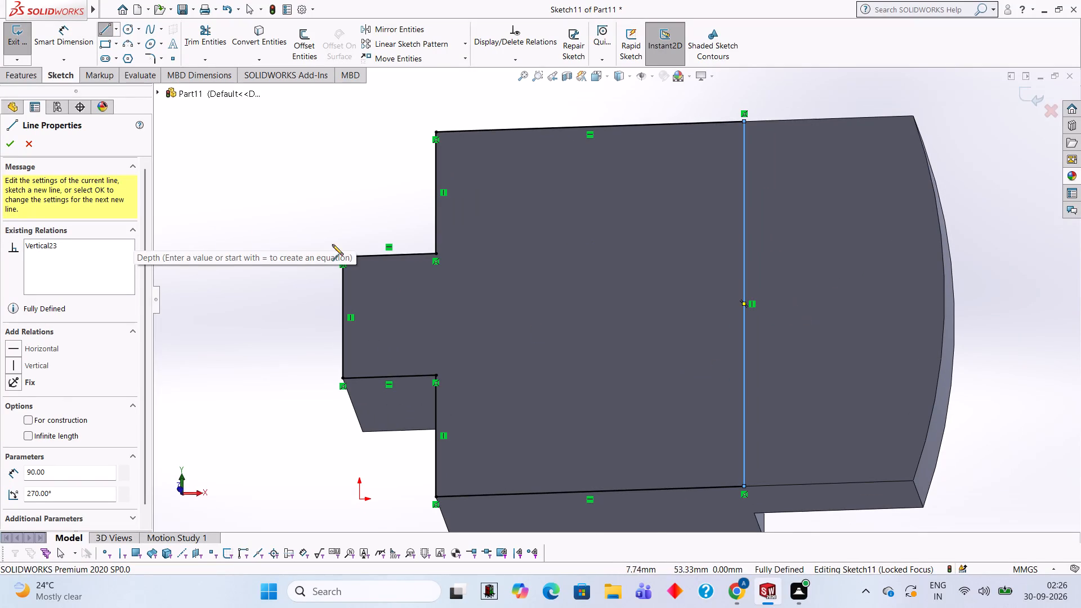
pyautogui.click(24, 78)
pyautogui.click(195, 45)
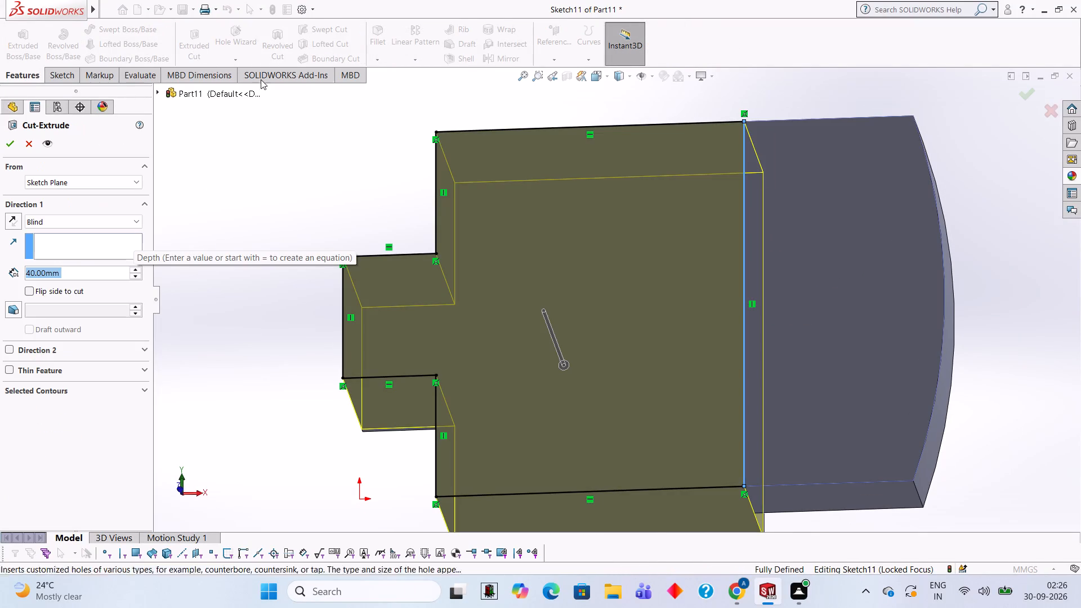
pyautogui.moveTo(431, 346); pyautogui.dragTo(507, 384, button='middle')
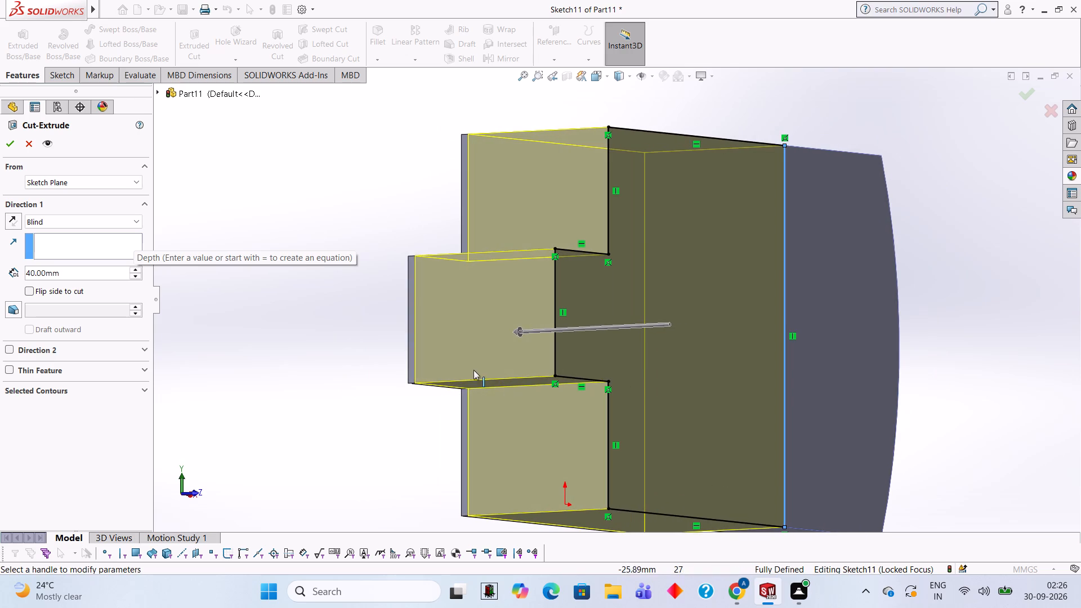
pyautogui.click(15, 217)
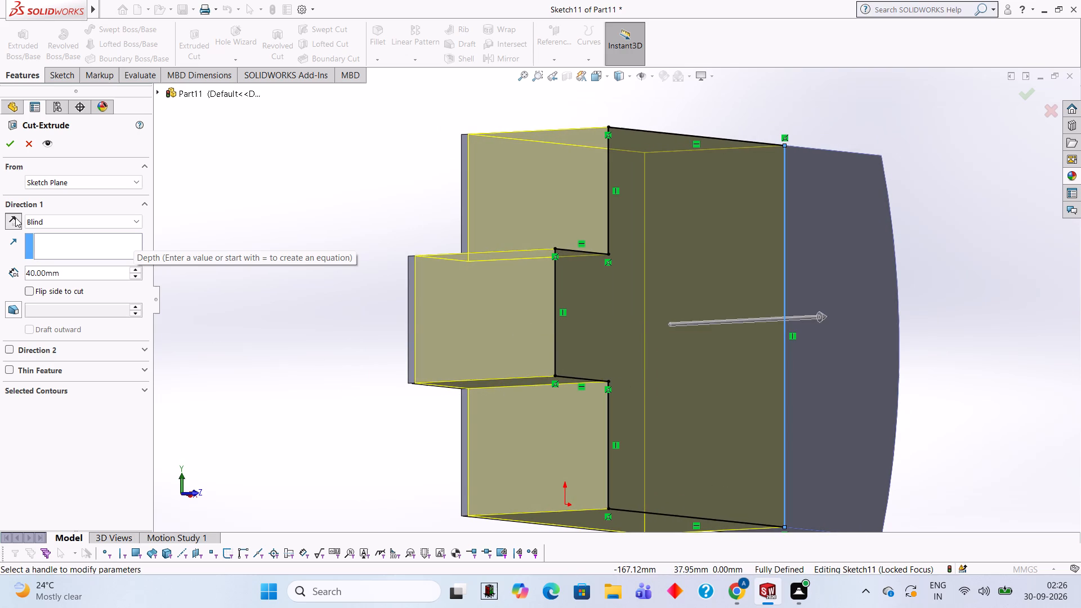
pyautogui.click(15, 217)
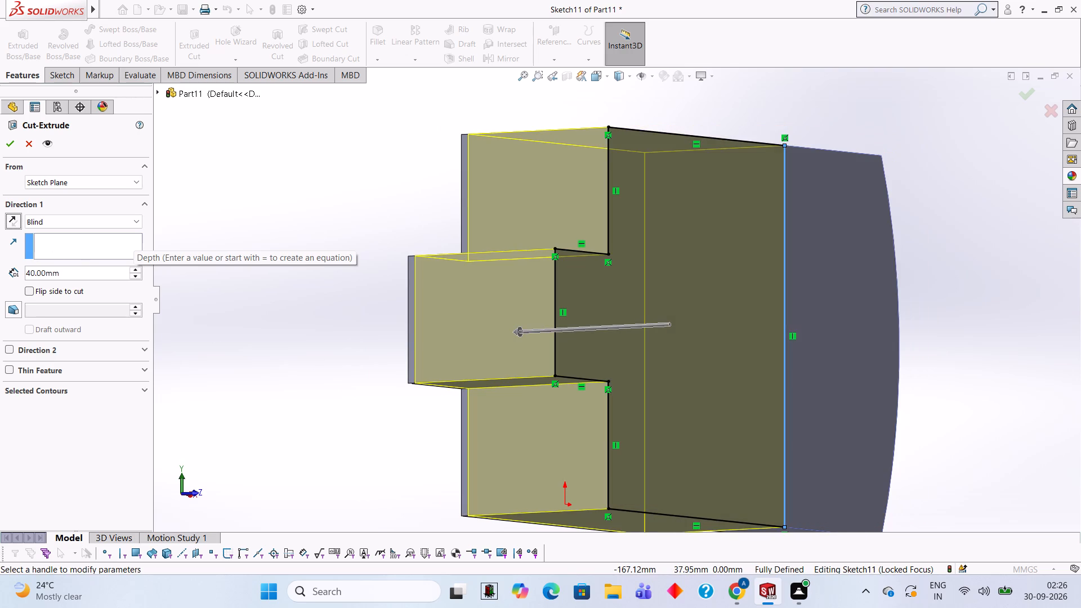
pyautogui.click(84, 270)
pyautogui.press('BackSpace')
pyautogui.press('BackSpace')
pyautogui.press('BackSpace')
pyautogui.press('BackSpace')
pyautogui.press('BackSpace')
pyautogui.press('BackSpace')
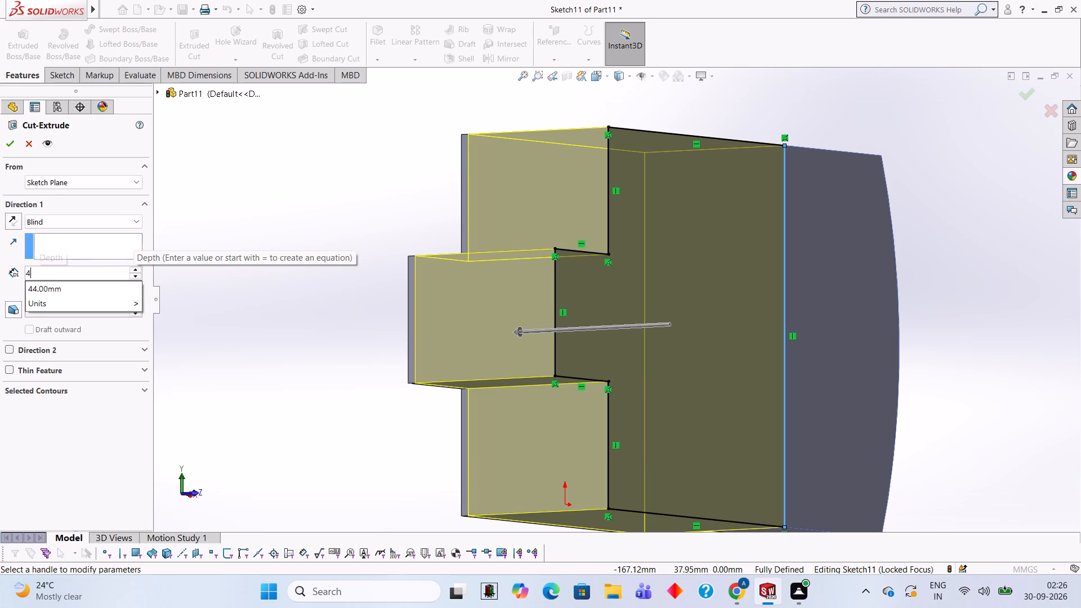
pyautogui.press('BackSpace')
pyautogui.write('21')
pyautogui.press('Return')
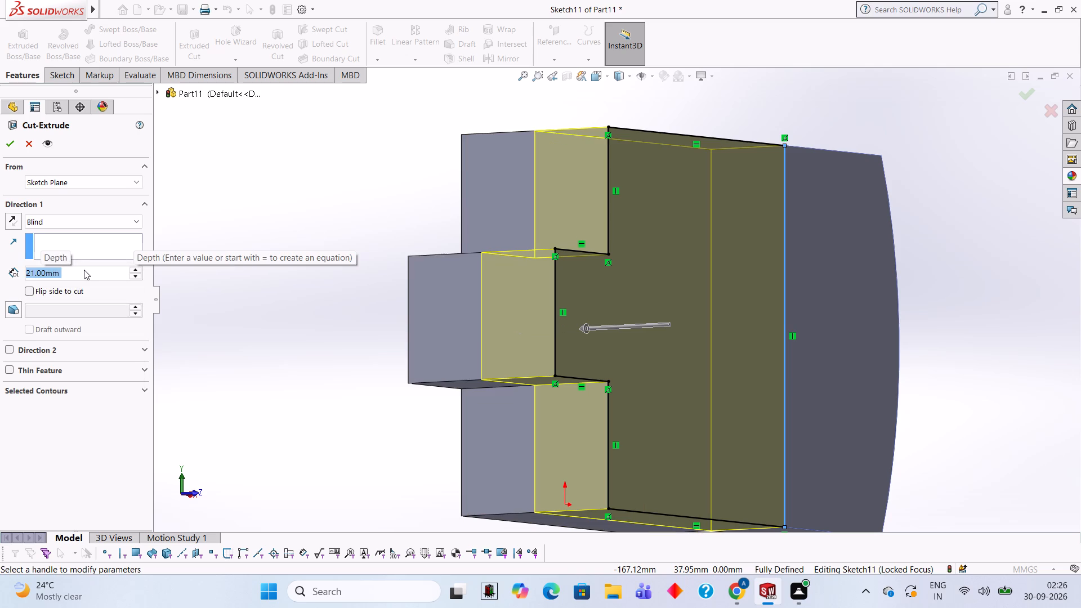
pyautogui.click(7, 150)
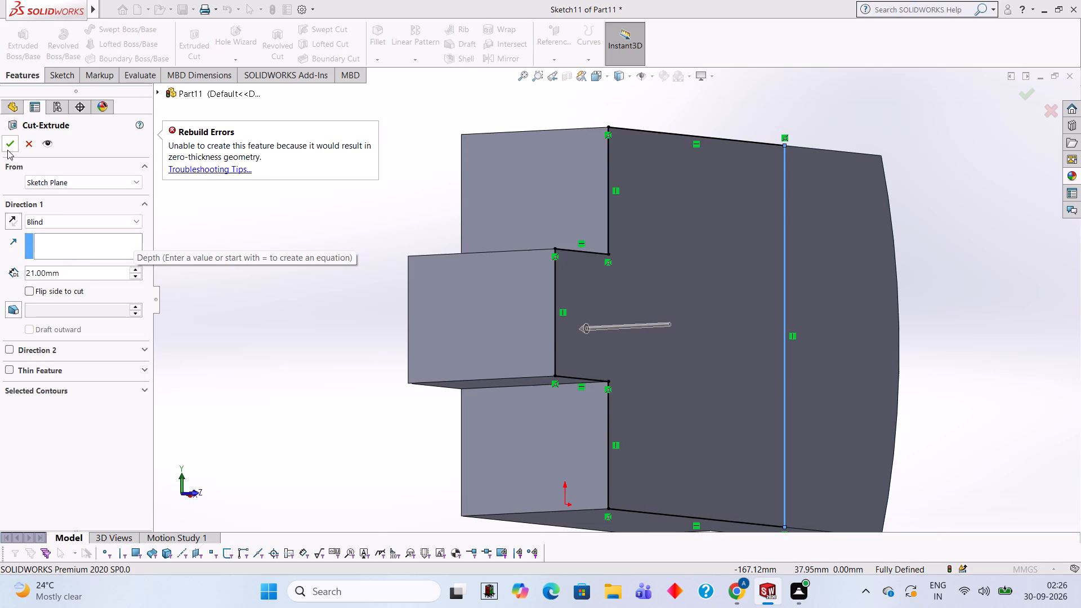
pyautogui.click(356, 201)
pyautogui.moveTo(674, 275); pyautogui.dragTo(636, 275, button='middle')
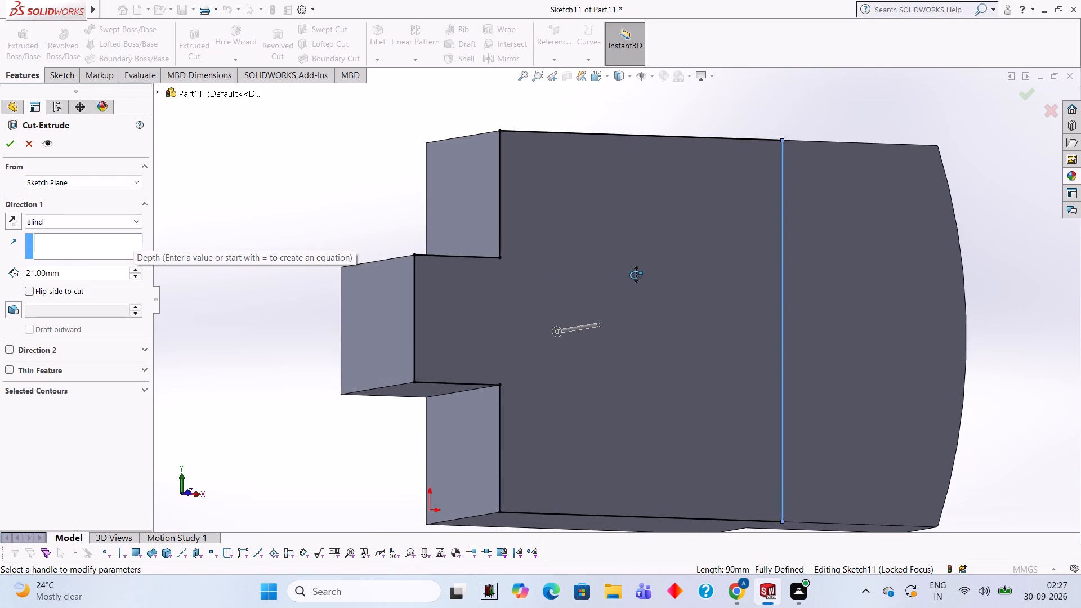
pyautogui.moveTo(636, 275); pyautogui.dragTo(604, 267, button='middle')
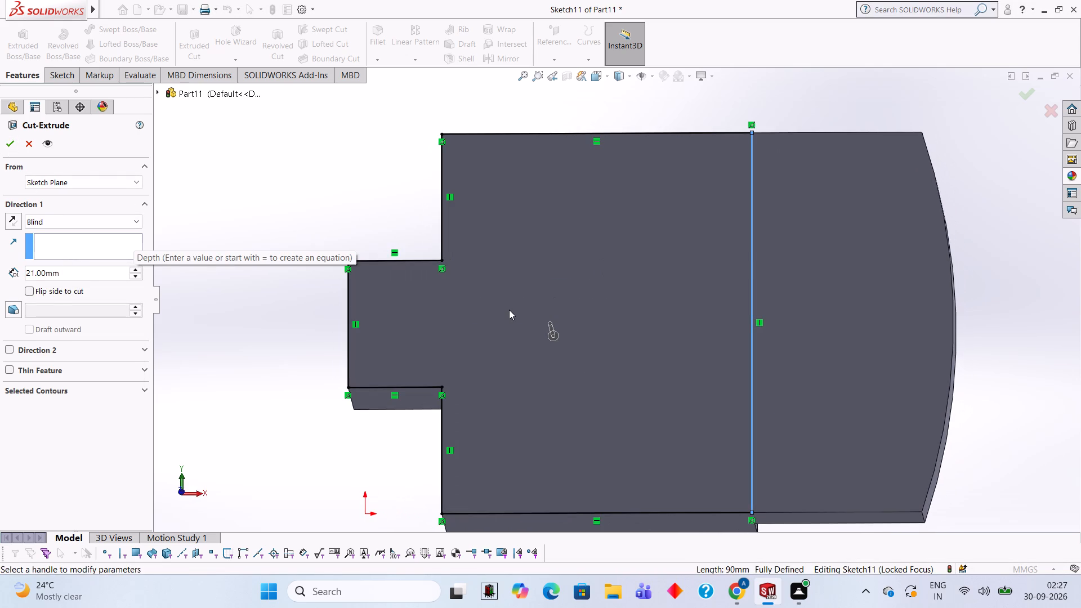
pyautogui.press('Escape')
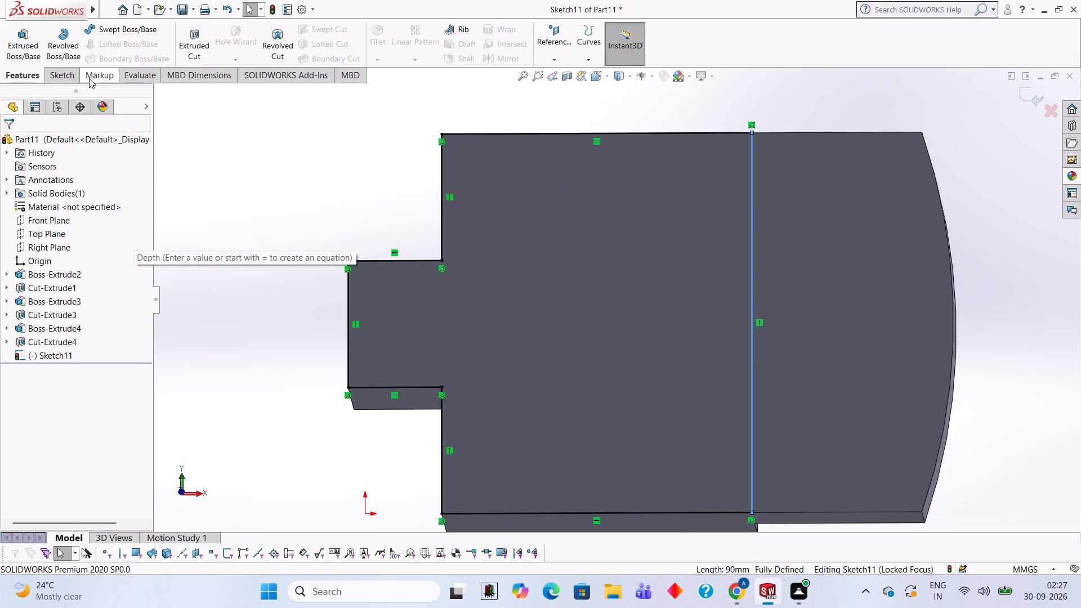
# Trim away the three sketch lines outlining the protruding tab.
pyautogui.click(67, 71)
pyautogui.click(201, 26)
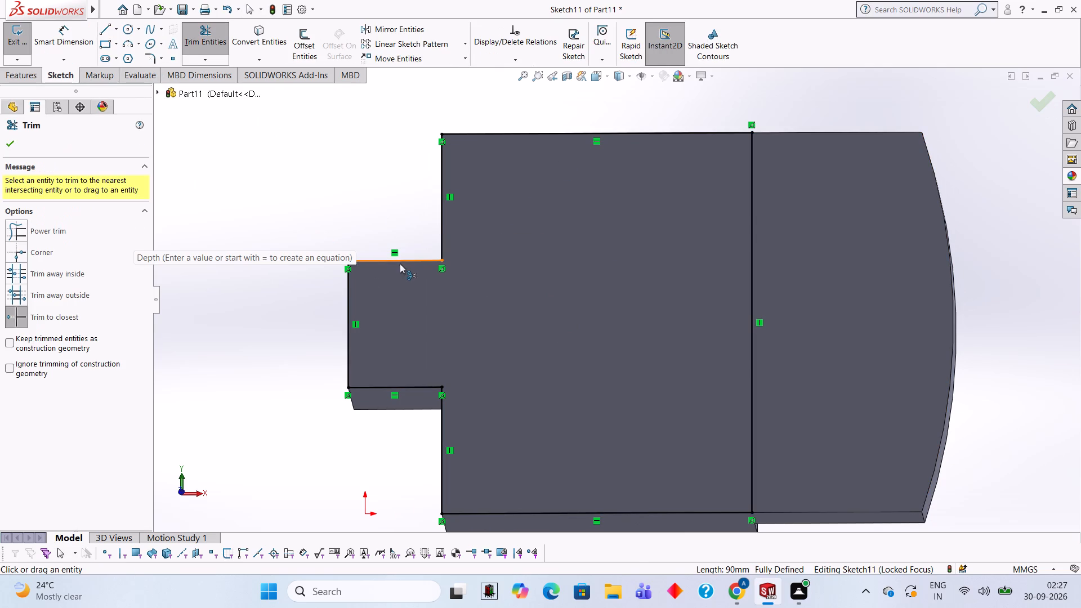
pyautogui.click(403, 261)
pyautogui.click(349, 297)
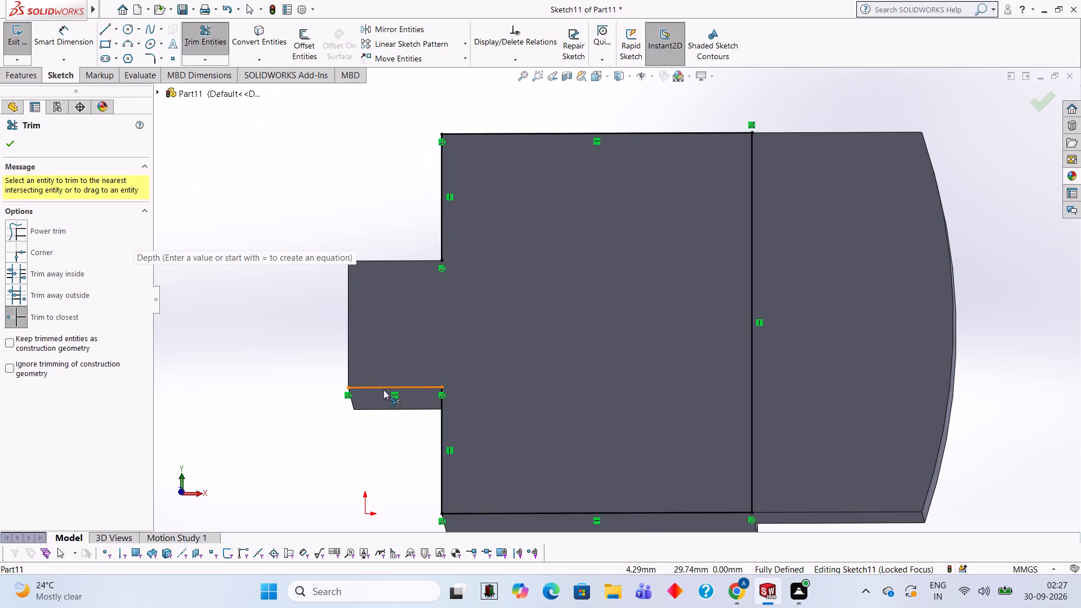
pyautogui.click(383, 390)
# Draw a 30 mm vertical line across the tab's base, joining the two open ends to close the large rectangle.
pyautogui.click(98, 29)
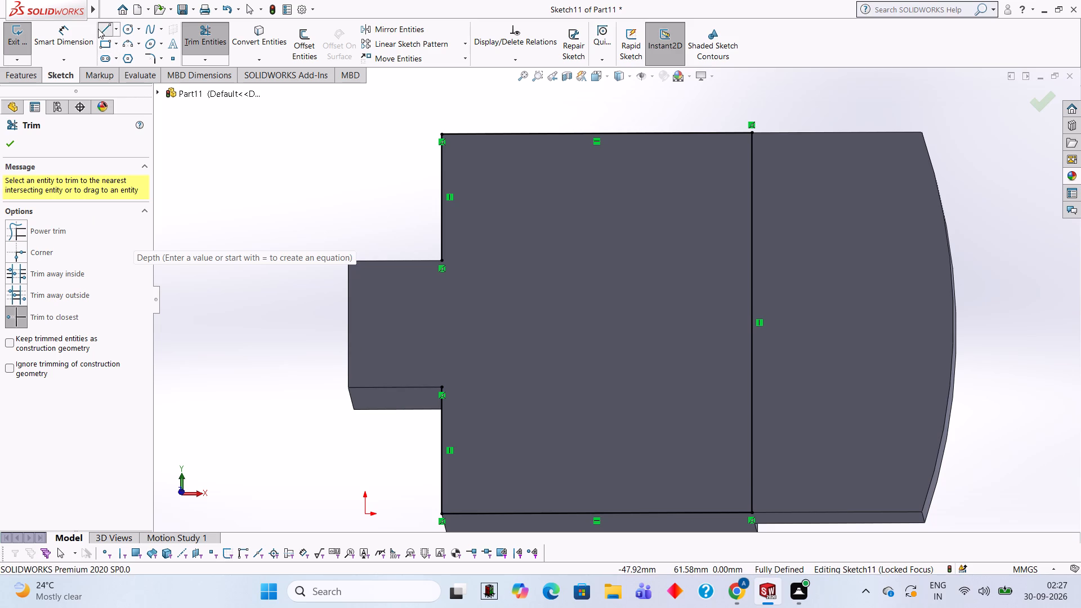
pyautogui.click(442, 258)
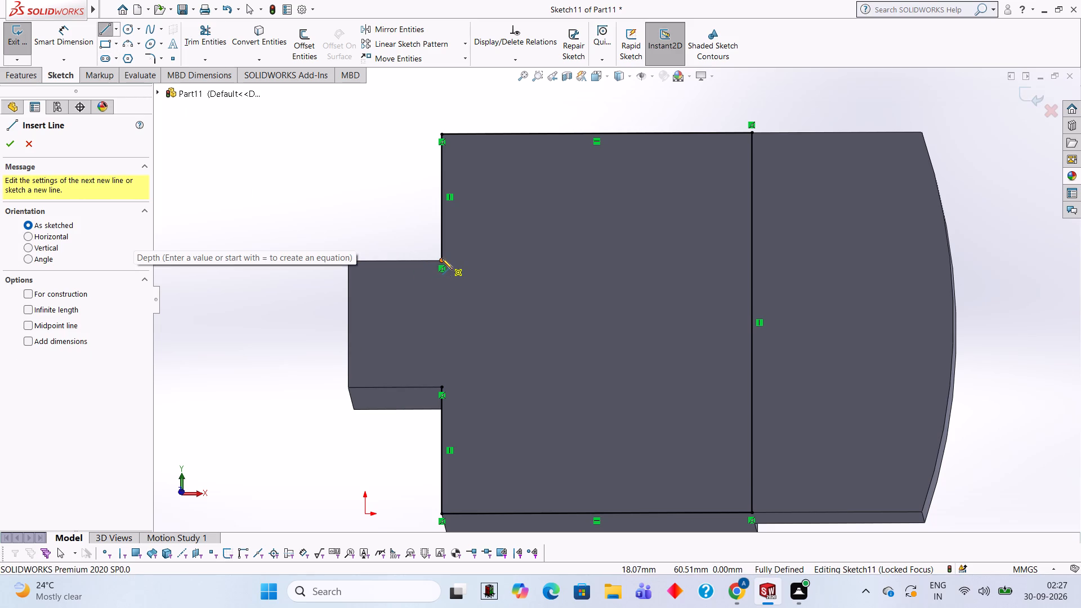
pyautogui.click(443, 387)
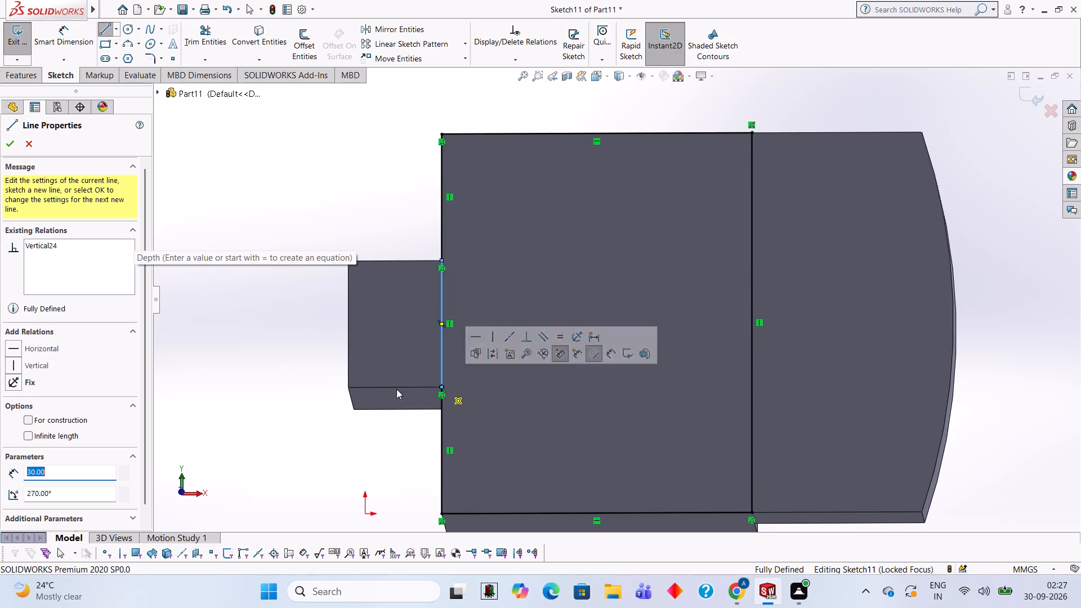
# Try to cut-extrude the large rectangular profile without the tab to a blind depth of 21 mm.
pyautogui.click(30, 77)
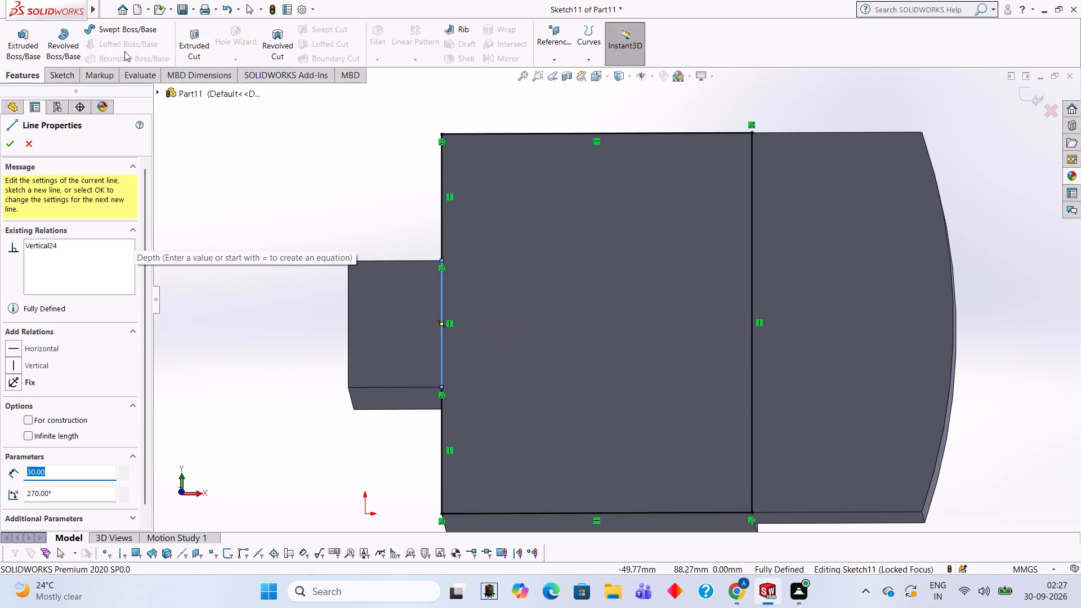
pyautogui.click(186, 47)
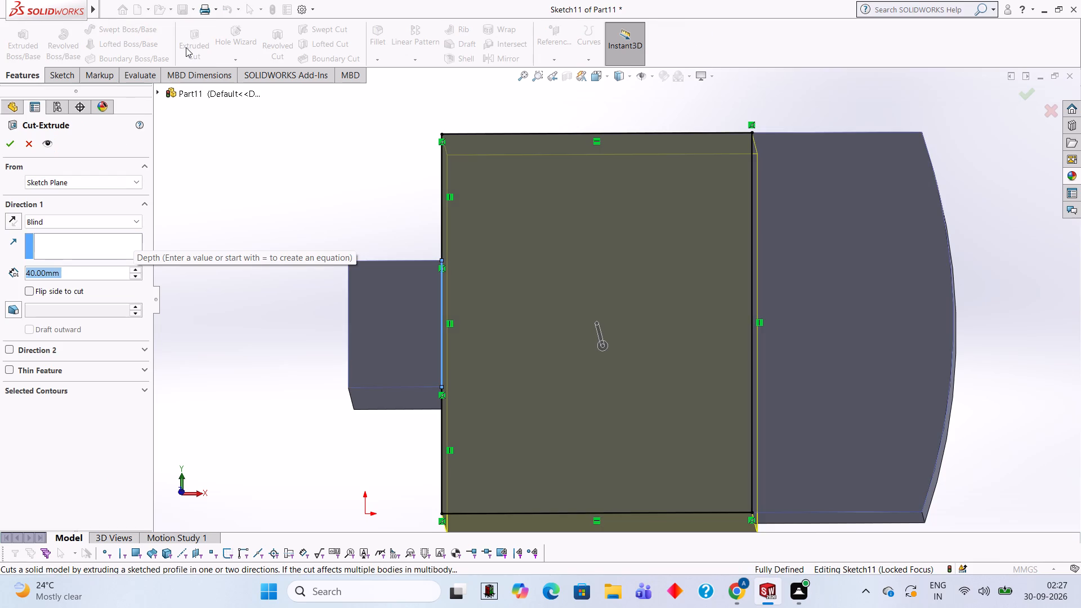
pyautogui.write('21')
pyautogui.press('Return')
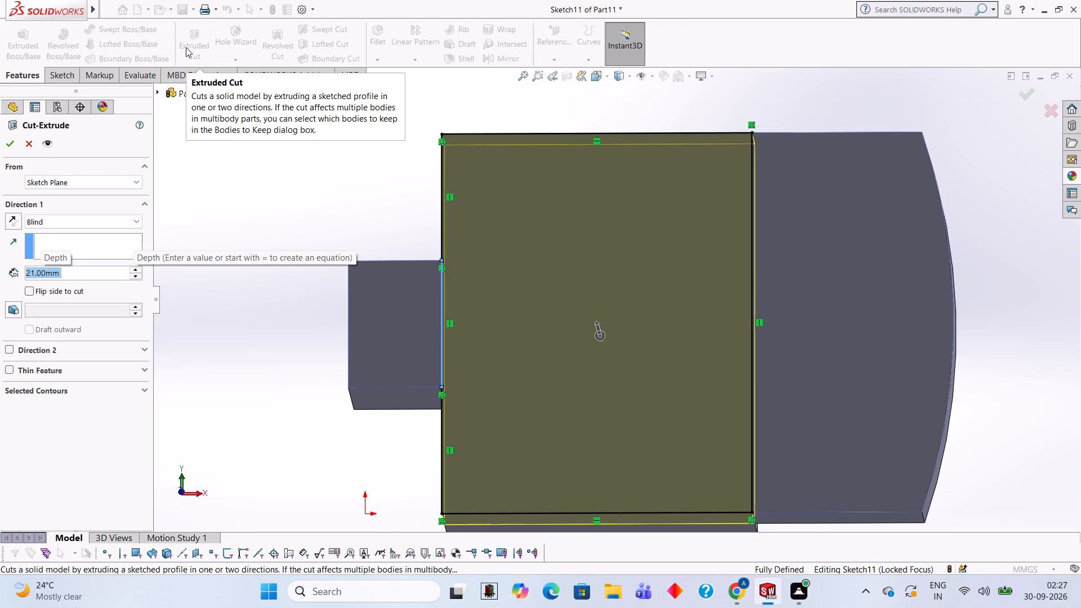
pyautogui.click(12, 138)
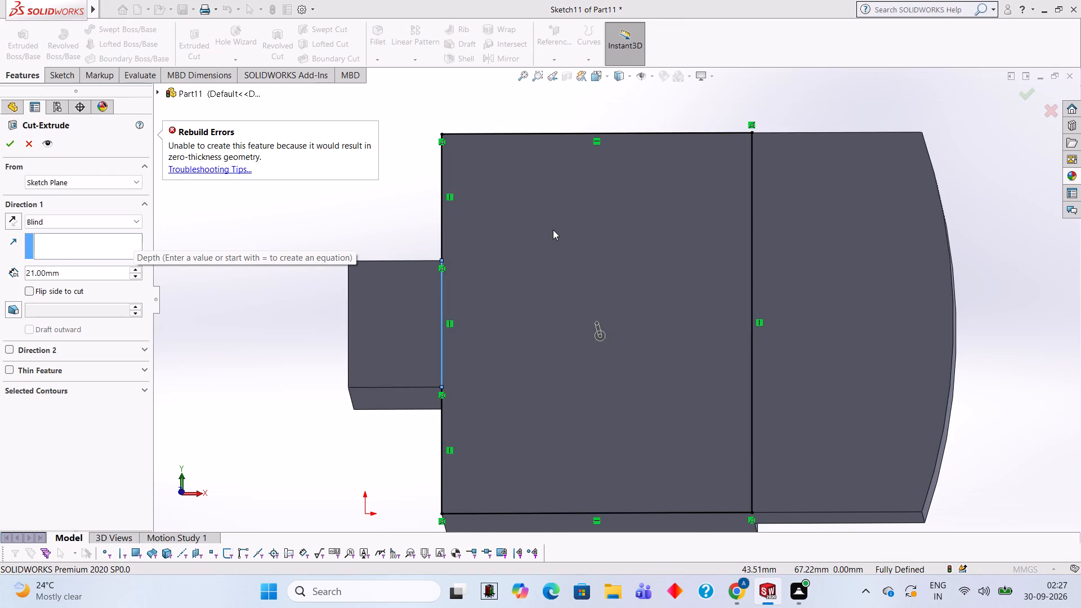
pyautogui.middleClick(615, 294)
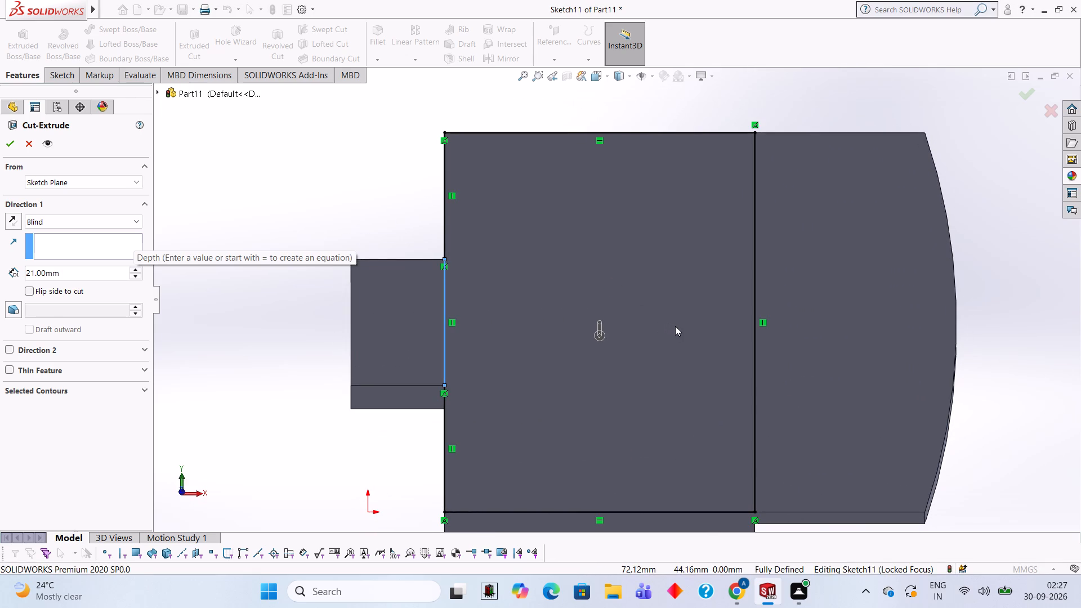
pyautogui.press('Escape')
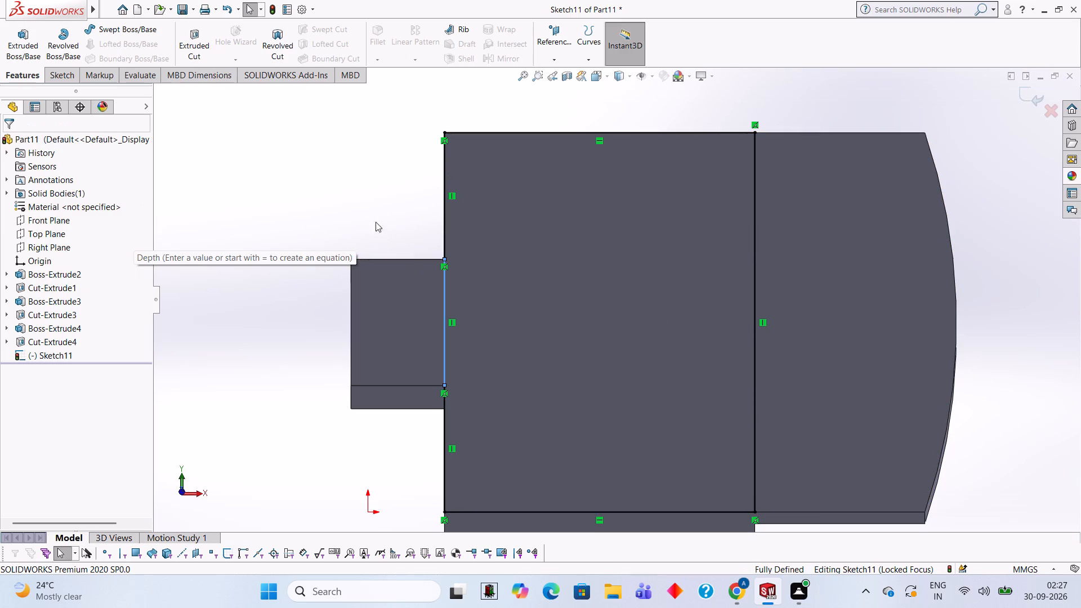
# Redraw the tab outline with a 22 mm horizontal, a 30 mm vertical and a 22 mm horizontal line along the tab's edges.
pyautogui.click(61, 74)
pyautogui.click(105, 30)
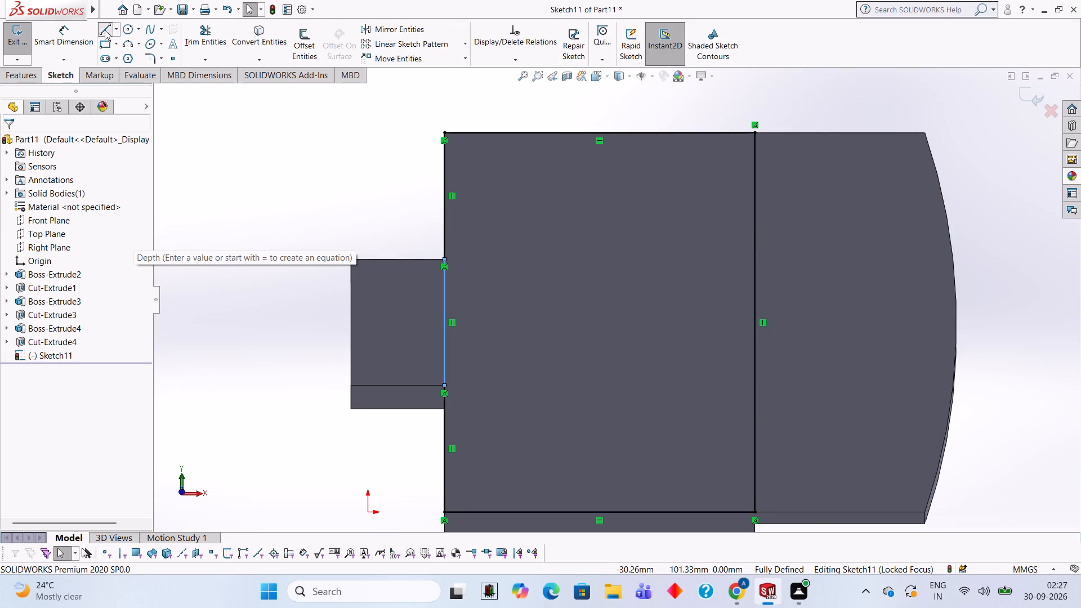
pyautogui.click(443, 258)
pyautogui.scroll(2, 350, 257)
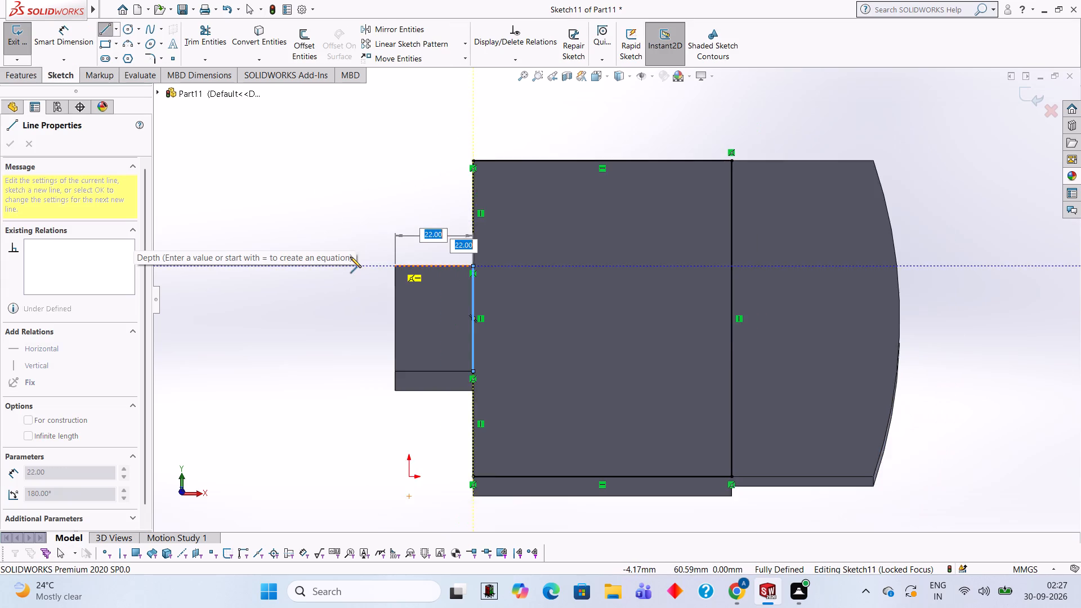
pyautogui.click(432, 270)
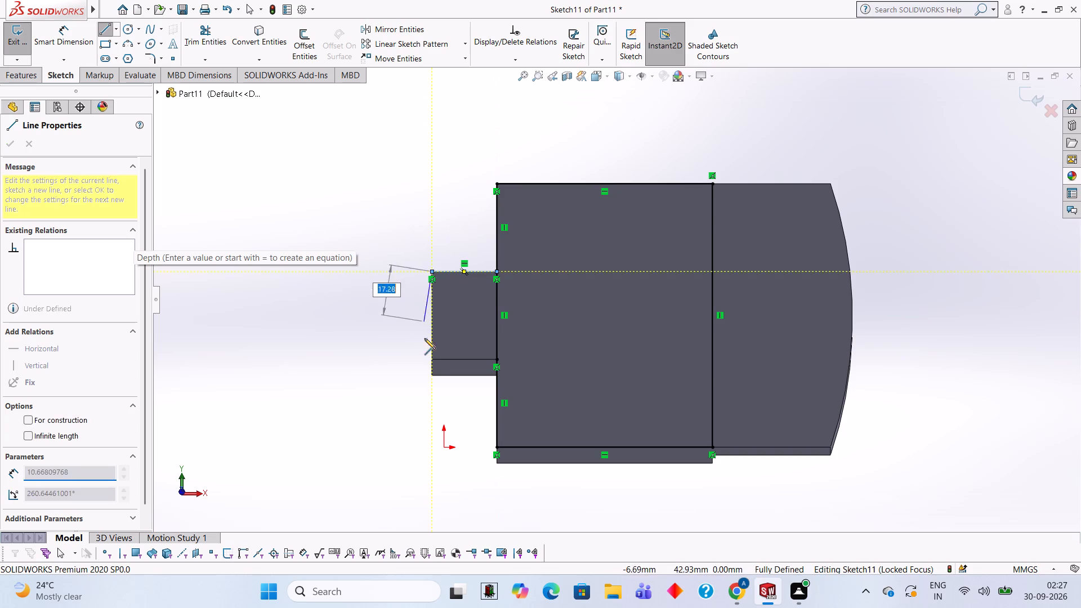
pyautogui.click(431, 359)
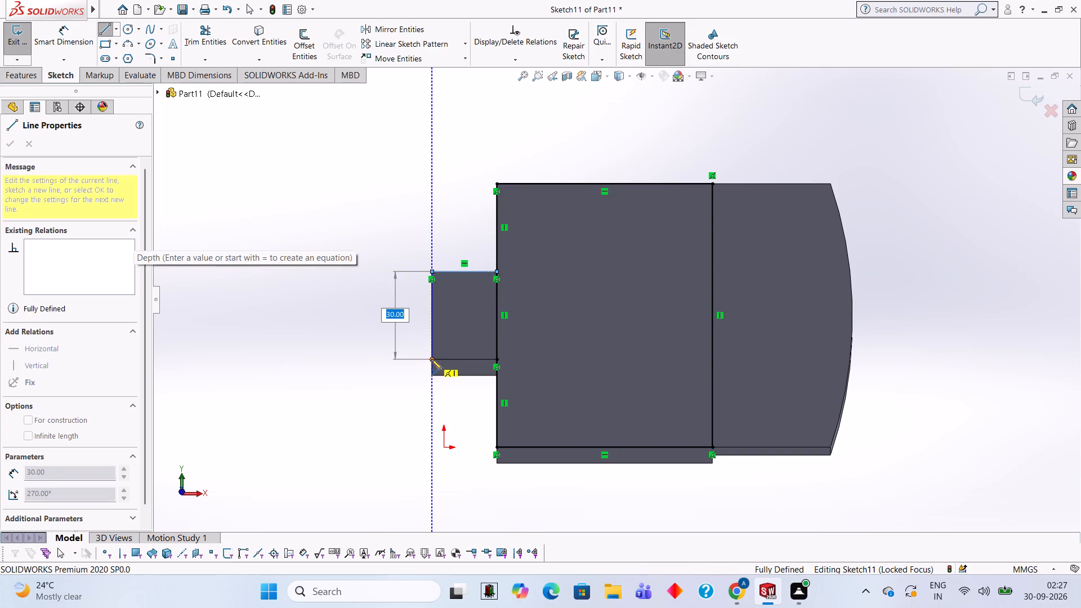
pyautogui.click(498, 359)
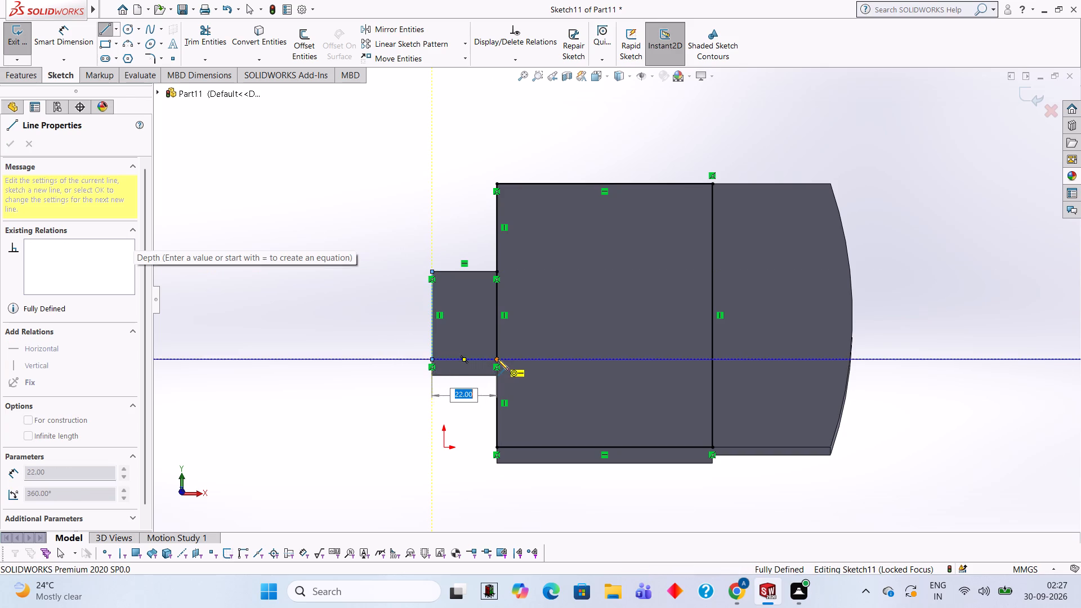
# Trim away the large rectangle's two horizontal lines, 90 mm vertical line and both vertical segments beside the tab, keeping the closed tab rectangle.
pyautogui.click(208, 37)
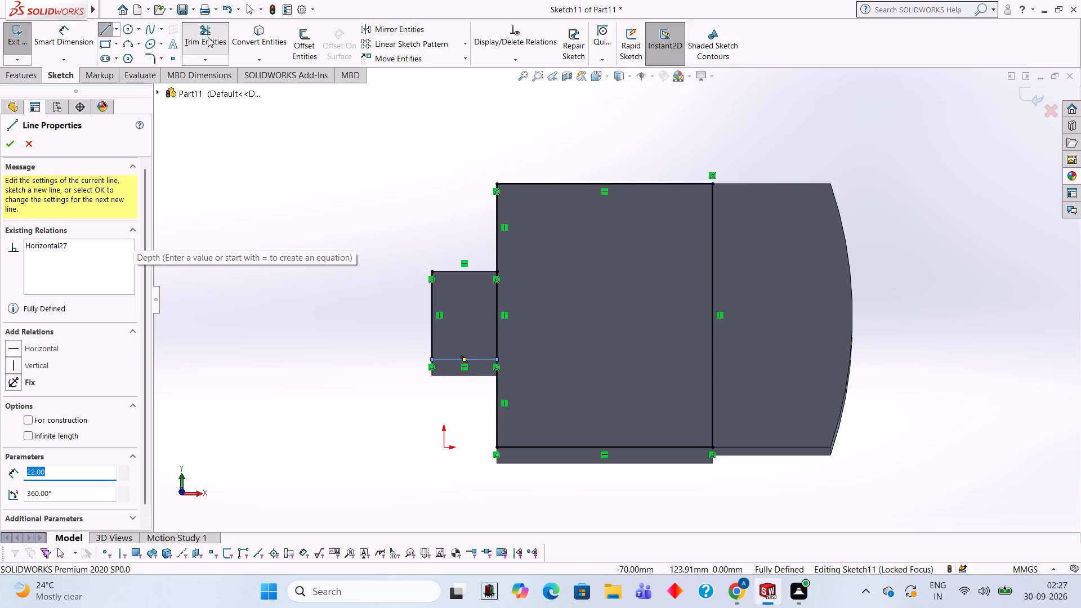
pyautogui.click(500, 227)
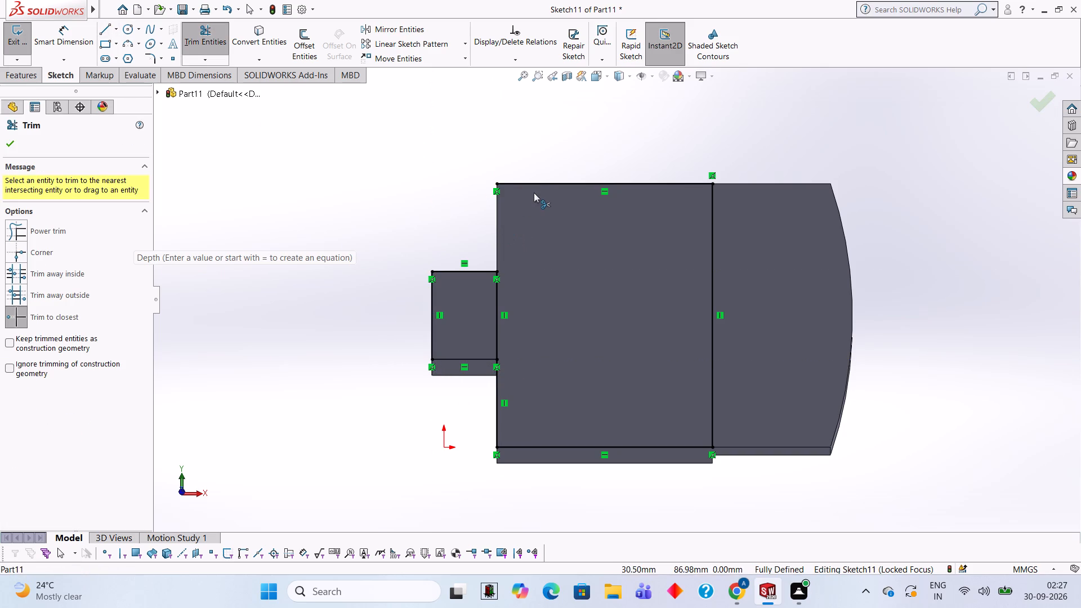
pyautogui.click(539, 184)
pyautogui.click(711, 258)
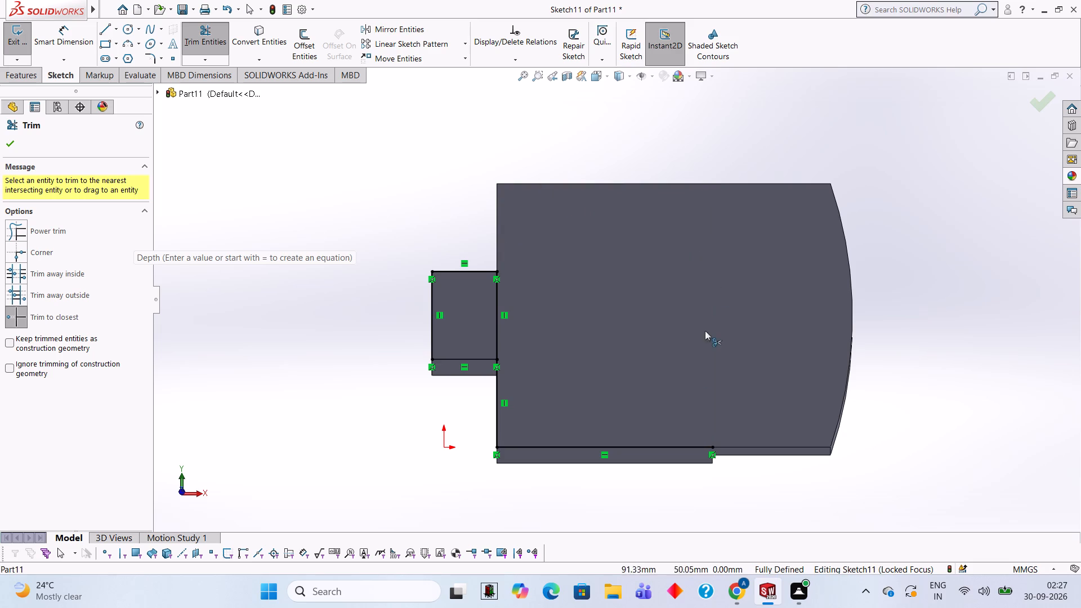
pyautogui.click(639, 443)
pyautogui.click(643, 448)
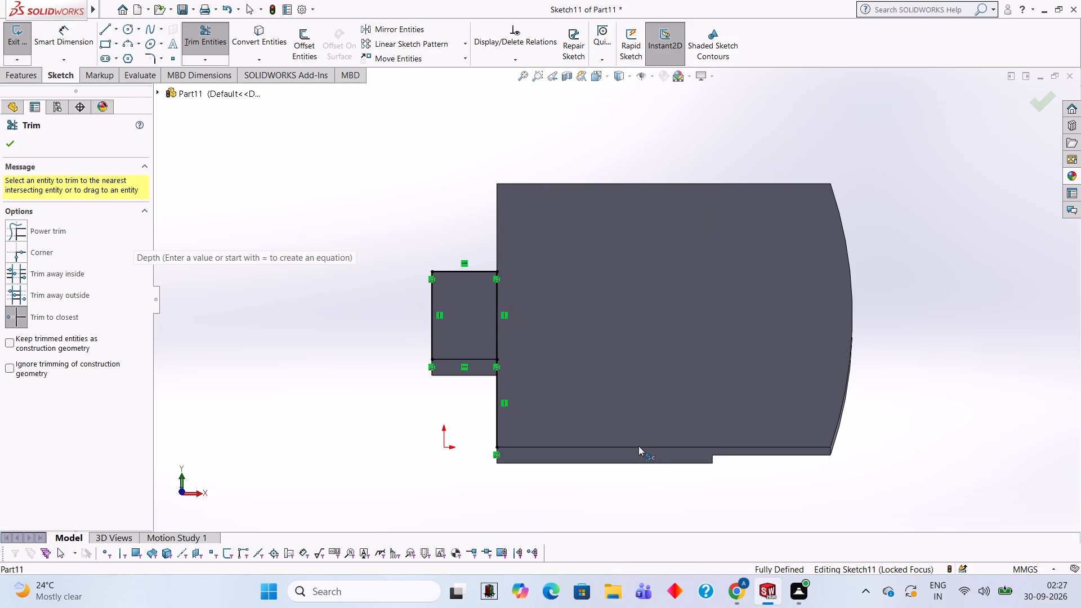
pyautogui.click(499, 397)
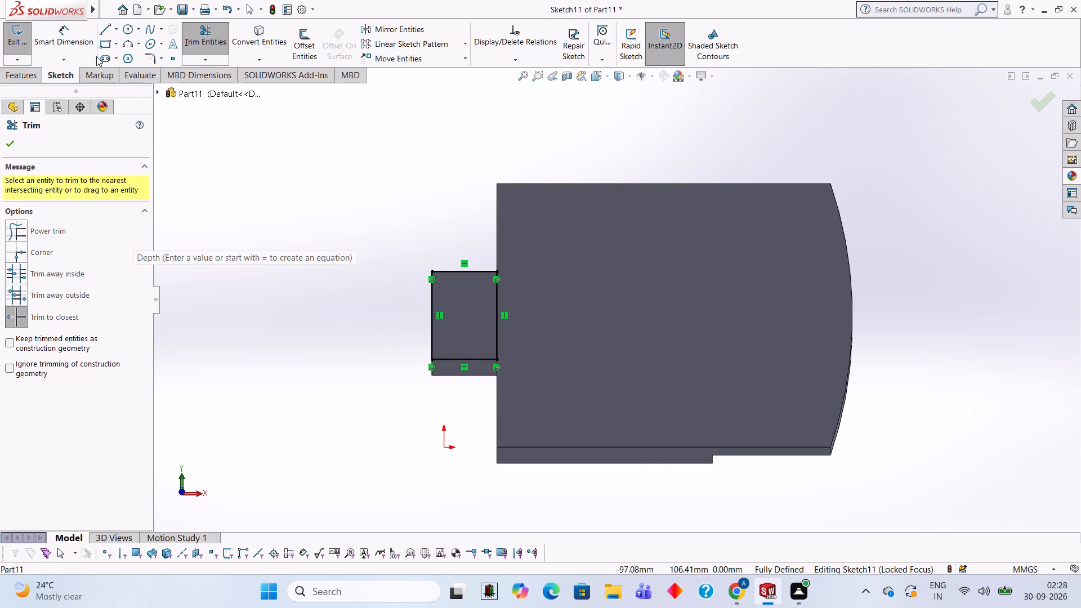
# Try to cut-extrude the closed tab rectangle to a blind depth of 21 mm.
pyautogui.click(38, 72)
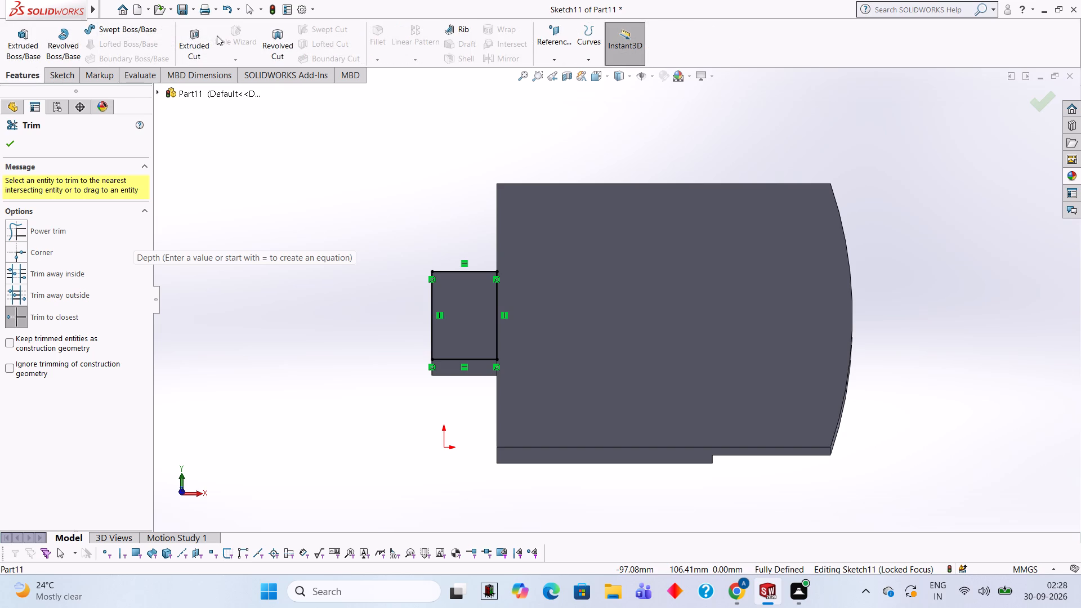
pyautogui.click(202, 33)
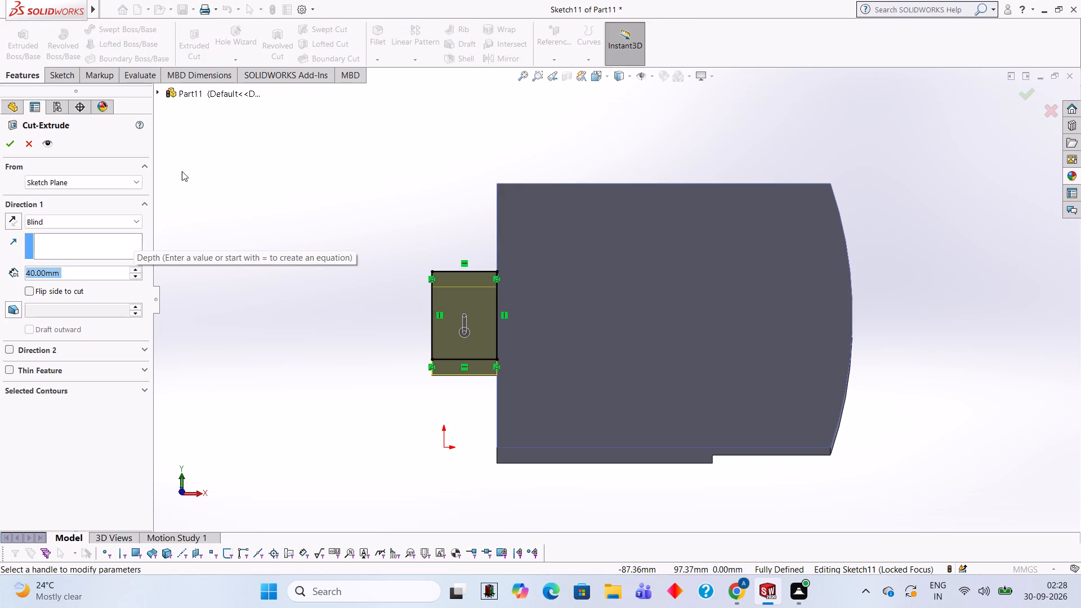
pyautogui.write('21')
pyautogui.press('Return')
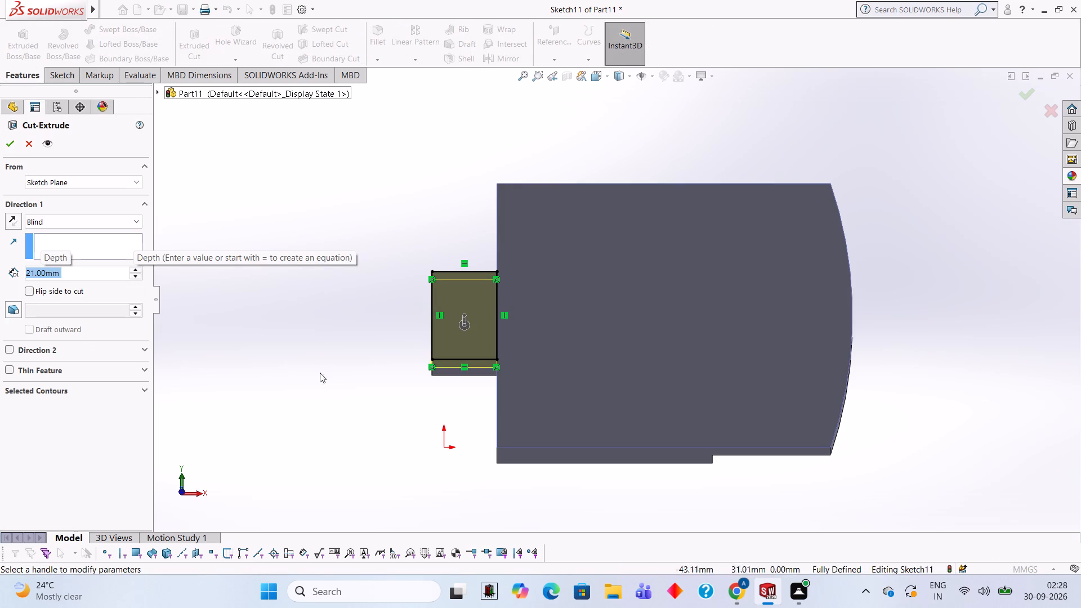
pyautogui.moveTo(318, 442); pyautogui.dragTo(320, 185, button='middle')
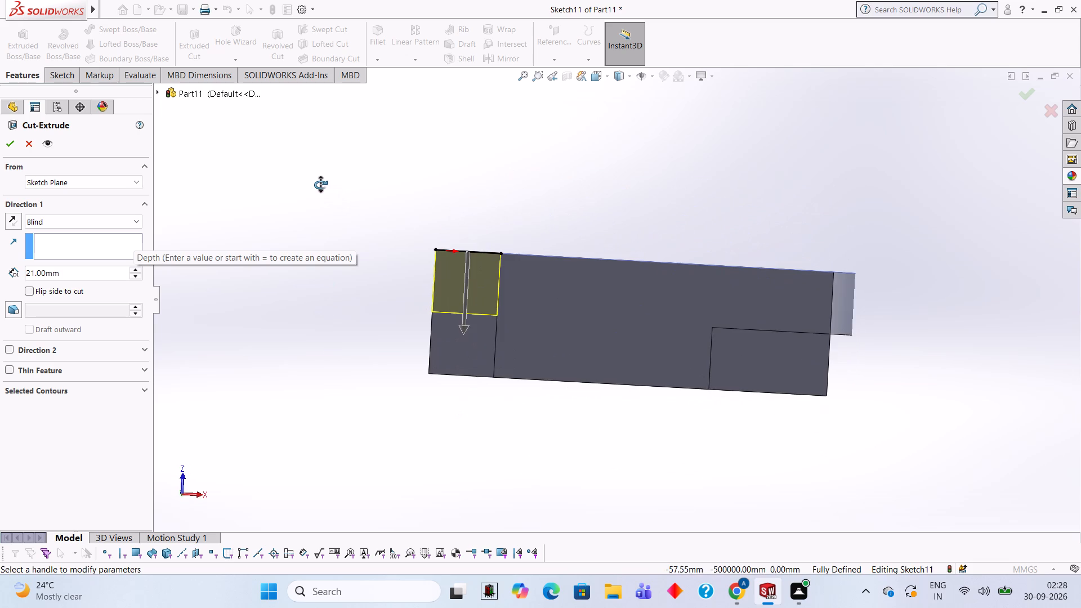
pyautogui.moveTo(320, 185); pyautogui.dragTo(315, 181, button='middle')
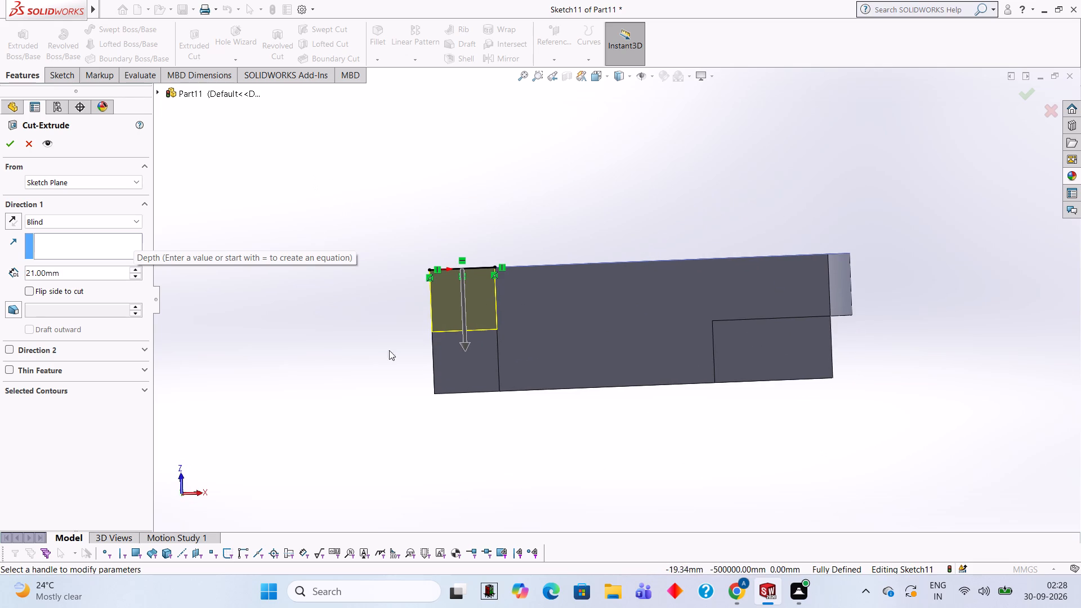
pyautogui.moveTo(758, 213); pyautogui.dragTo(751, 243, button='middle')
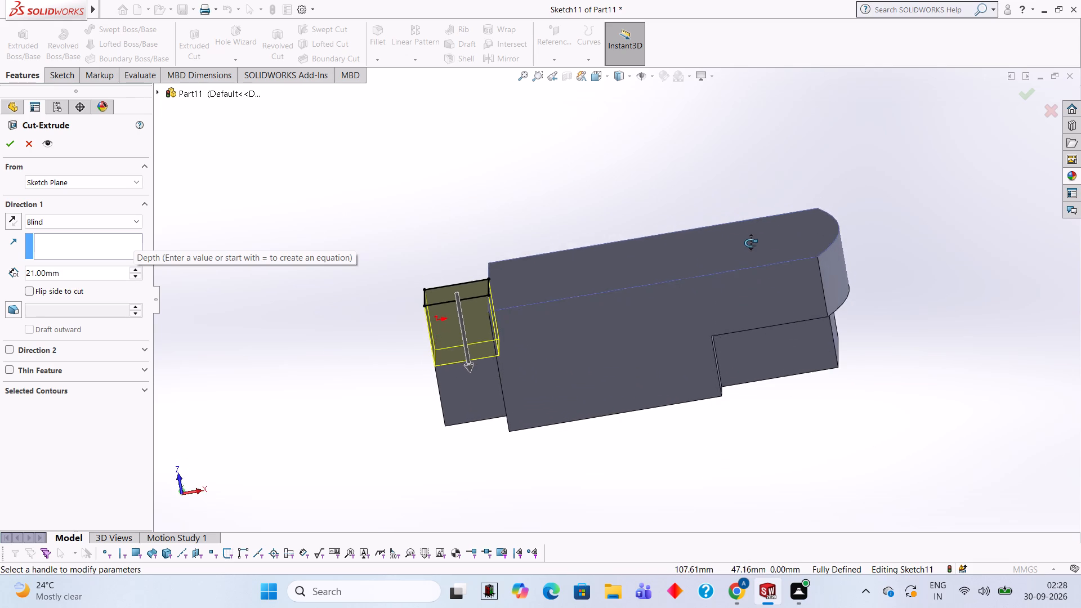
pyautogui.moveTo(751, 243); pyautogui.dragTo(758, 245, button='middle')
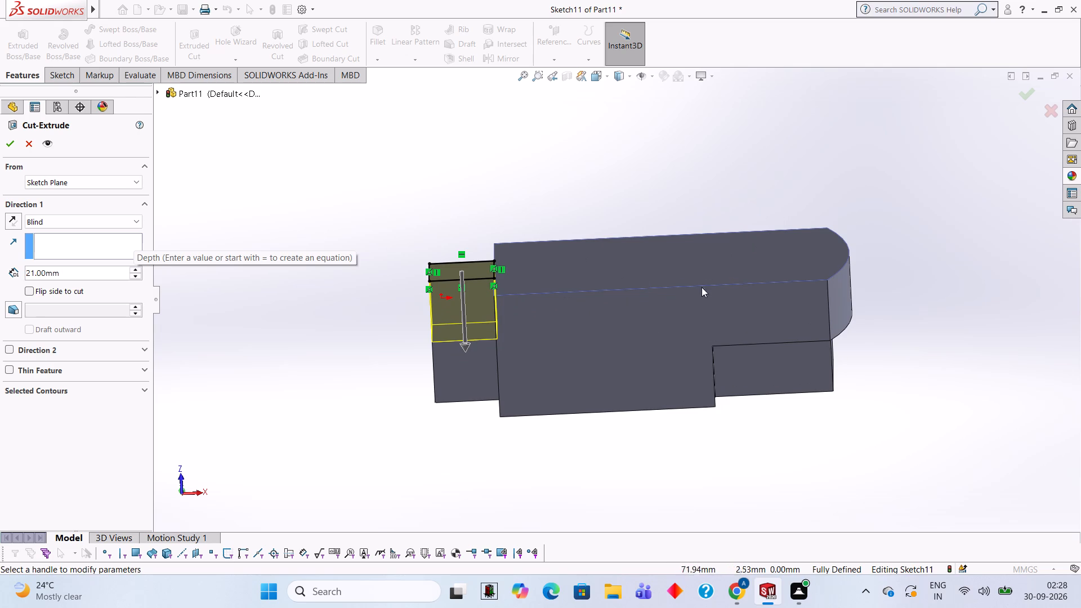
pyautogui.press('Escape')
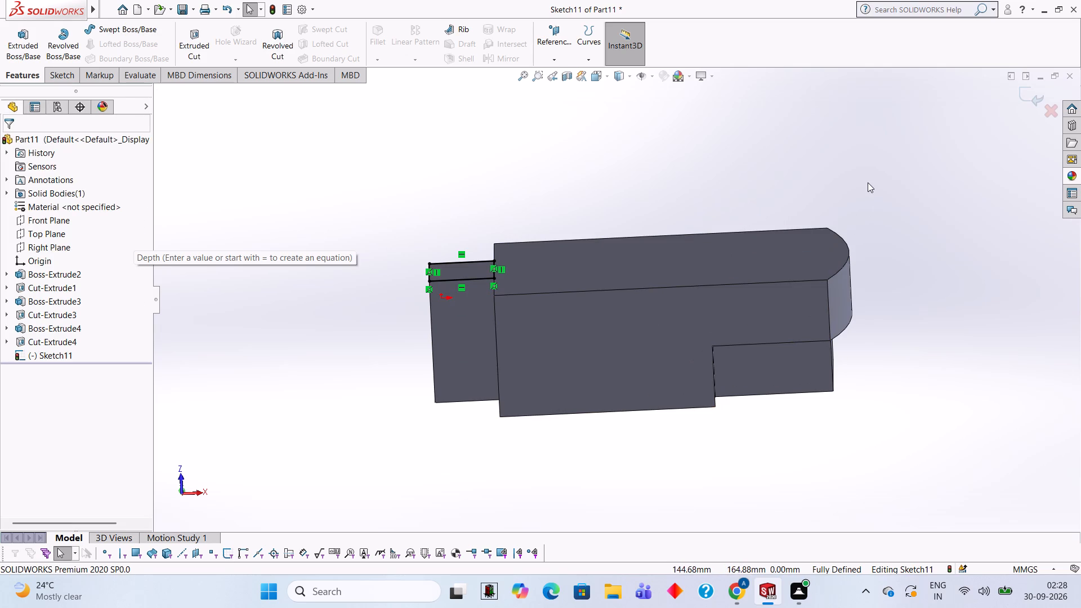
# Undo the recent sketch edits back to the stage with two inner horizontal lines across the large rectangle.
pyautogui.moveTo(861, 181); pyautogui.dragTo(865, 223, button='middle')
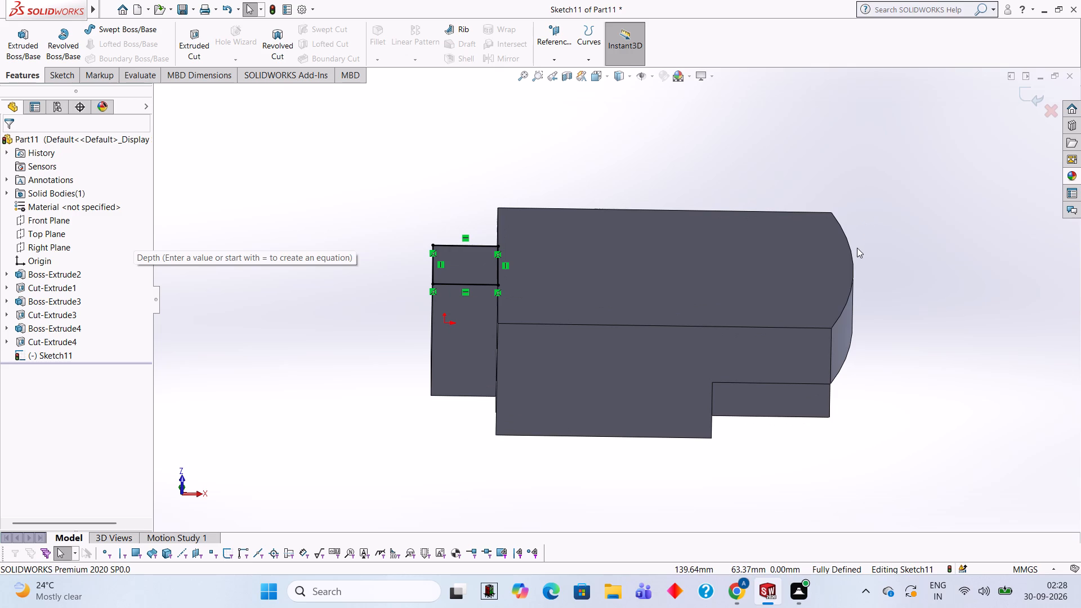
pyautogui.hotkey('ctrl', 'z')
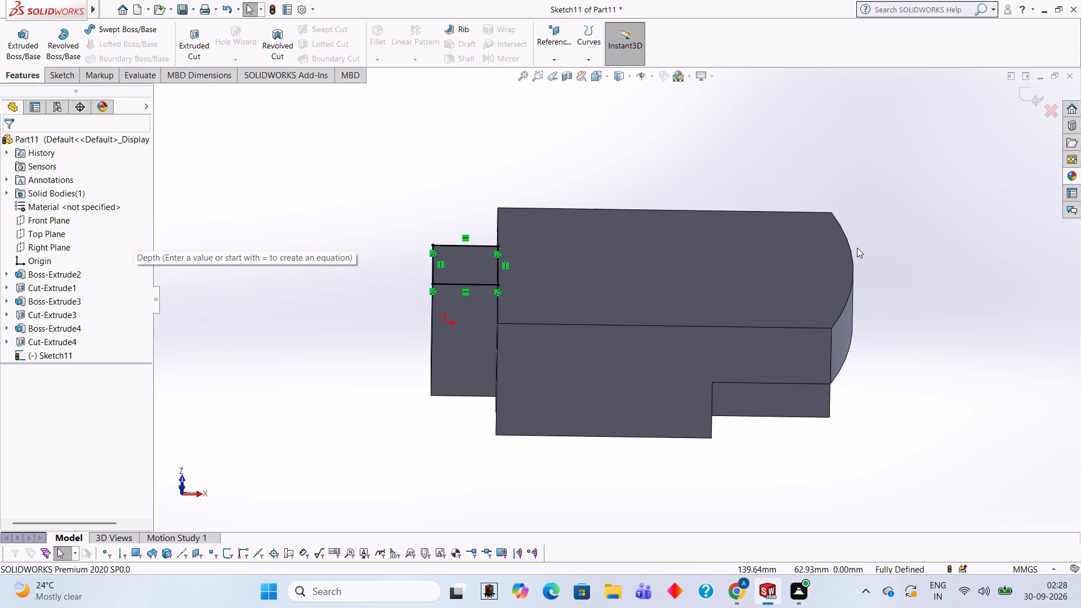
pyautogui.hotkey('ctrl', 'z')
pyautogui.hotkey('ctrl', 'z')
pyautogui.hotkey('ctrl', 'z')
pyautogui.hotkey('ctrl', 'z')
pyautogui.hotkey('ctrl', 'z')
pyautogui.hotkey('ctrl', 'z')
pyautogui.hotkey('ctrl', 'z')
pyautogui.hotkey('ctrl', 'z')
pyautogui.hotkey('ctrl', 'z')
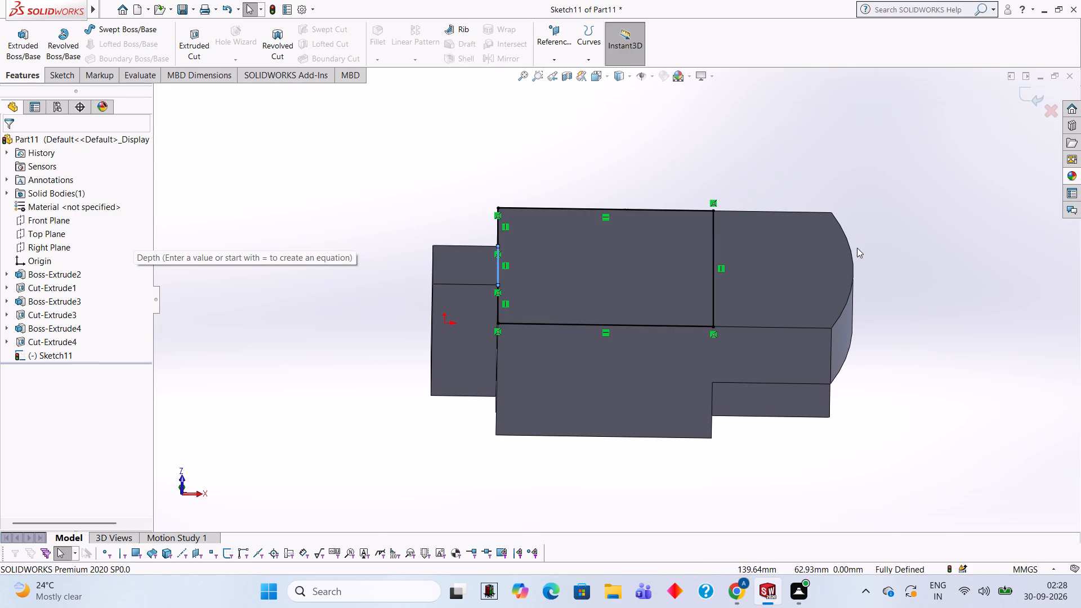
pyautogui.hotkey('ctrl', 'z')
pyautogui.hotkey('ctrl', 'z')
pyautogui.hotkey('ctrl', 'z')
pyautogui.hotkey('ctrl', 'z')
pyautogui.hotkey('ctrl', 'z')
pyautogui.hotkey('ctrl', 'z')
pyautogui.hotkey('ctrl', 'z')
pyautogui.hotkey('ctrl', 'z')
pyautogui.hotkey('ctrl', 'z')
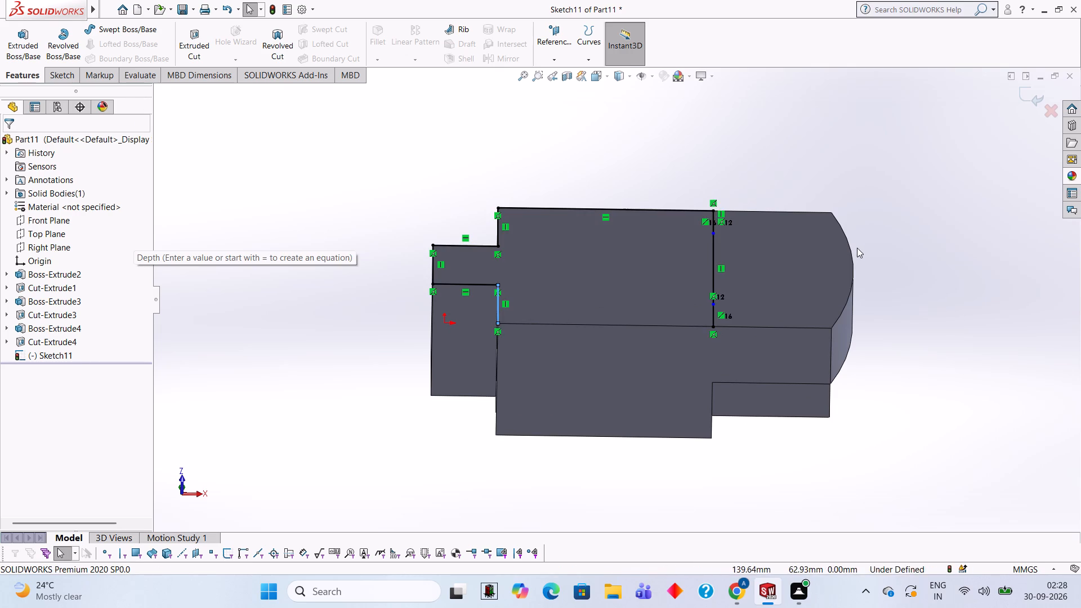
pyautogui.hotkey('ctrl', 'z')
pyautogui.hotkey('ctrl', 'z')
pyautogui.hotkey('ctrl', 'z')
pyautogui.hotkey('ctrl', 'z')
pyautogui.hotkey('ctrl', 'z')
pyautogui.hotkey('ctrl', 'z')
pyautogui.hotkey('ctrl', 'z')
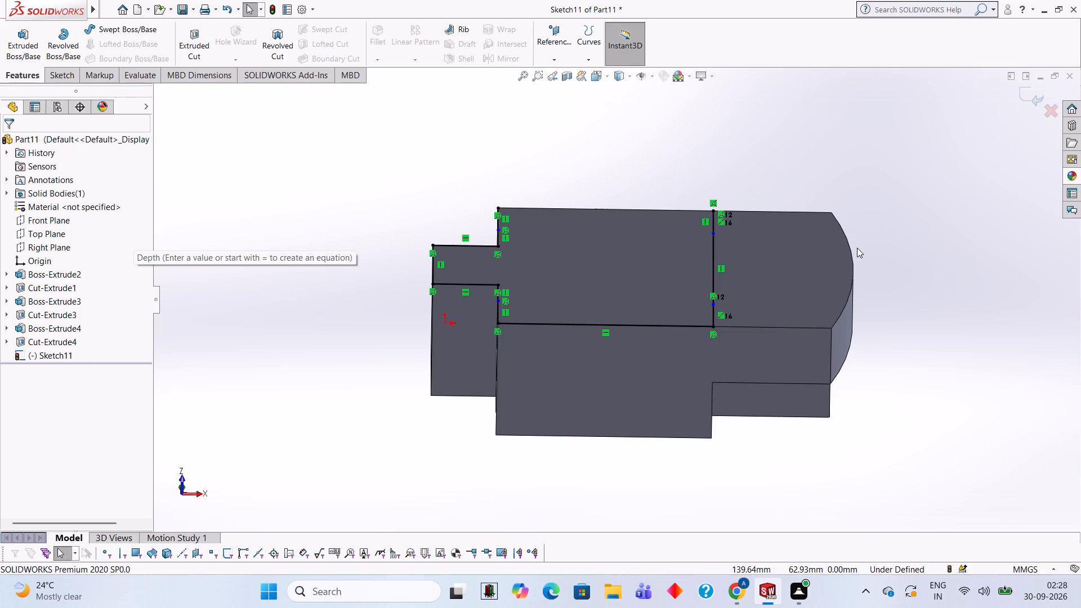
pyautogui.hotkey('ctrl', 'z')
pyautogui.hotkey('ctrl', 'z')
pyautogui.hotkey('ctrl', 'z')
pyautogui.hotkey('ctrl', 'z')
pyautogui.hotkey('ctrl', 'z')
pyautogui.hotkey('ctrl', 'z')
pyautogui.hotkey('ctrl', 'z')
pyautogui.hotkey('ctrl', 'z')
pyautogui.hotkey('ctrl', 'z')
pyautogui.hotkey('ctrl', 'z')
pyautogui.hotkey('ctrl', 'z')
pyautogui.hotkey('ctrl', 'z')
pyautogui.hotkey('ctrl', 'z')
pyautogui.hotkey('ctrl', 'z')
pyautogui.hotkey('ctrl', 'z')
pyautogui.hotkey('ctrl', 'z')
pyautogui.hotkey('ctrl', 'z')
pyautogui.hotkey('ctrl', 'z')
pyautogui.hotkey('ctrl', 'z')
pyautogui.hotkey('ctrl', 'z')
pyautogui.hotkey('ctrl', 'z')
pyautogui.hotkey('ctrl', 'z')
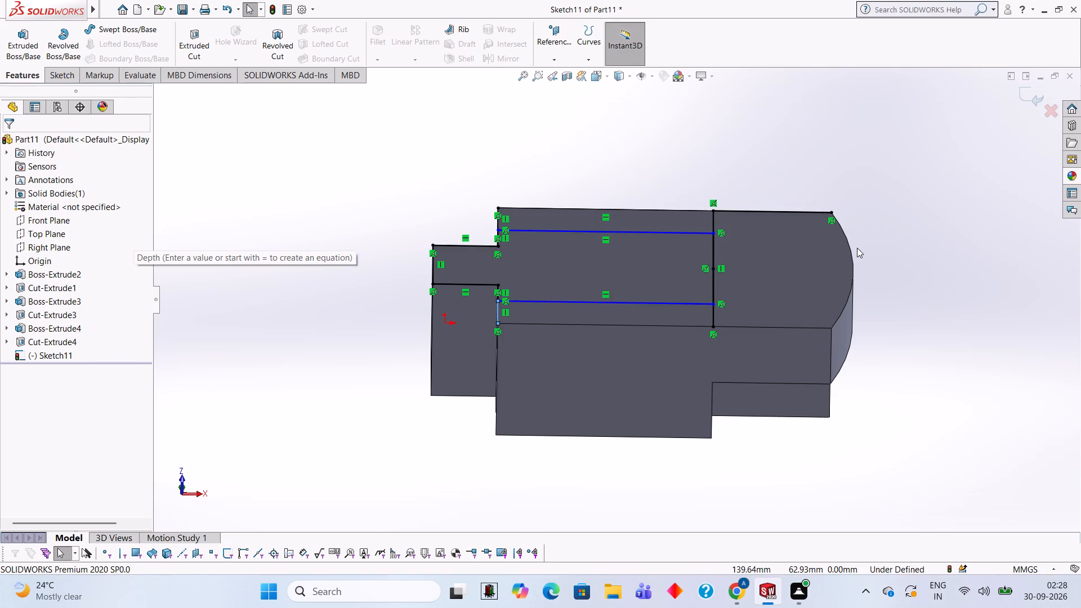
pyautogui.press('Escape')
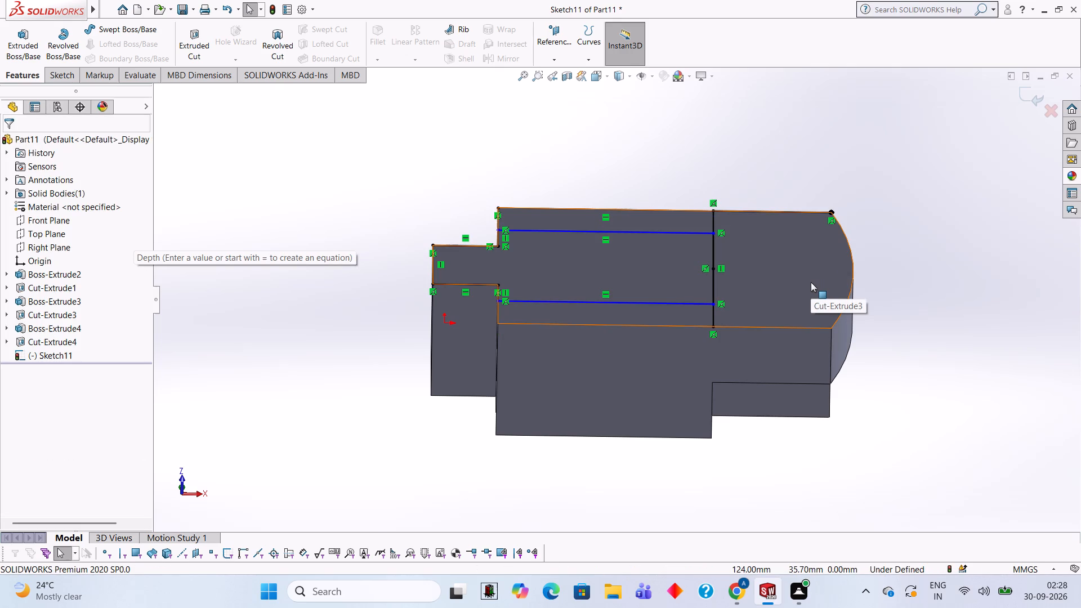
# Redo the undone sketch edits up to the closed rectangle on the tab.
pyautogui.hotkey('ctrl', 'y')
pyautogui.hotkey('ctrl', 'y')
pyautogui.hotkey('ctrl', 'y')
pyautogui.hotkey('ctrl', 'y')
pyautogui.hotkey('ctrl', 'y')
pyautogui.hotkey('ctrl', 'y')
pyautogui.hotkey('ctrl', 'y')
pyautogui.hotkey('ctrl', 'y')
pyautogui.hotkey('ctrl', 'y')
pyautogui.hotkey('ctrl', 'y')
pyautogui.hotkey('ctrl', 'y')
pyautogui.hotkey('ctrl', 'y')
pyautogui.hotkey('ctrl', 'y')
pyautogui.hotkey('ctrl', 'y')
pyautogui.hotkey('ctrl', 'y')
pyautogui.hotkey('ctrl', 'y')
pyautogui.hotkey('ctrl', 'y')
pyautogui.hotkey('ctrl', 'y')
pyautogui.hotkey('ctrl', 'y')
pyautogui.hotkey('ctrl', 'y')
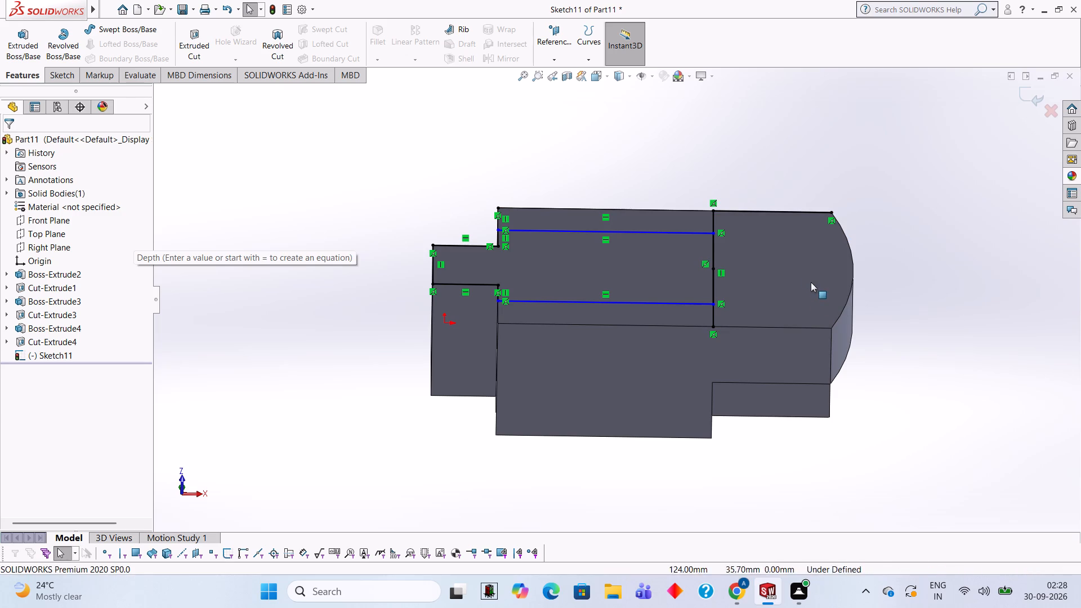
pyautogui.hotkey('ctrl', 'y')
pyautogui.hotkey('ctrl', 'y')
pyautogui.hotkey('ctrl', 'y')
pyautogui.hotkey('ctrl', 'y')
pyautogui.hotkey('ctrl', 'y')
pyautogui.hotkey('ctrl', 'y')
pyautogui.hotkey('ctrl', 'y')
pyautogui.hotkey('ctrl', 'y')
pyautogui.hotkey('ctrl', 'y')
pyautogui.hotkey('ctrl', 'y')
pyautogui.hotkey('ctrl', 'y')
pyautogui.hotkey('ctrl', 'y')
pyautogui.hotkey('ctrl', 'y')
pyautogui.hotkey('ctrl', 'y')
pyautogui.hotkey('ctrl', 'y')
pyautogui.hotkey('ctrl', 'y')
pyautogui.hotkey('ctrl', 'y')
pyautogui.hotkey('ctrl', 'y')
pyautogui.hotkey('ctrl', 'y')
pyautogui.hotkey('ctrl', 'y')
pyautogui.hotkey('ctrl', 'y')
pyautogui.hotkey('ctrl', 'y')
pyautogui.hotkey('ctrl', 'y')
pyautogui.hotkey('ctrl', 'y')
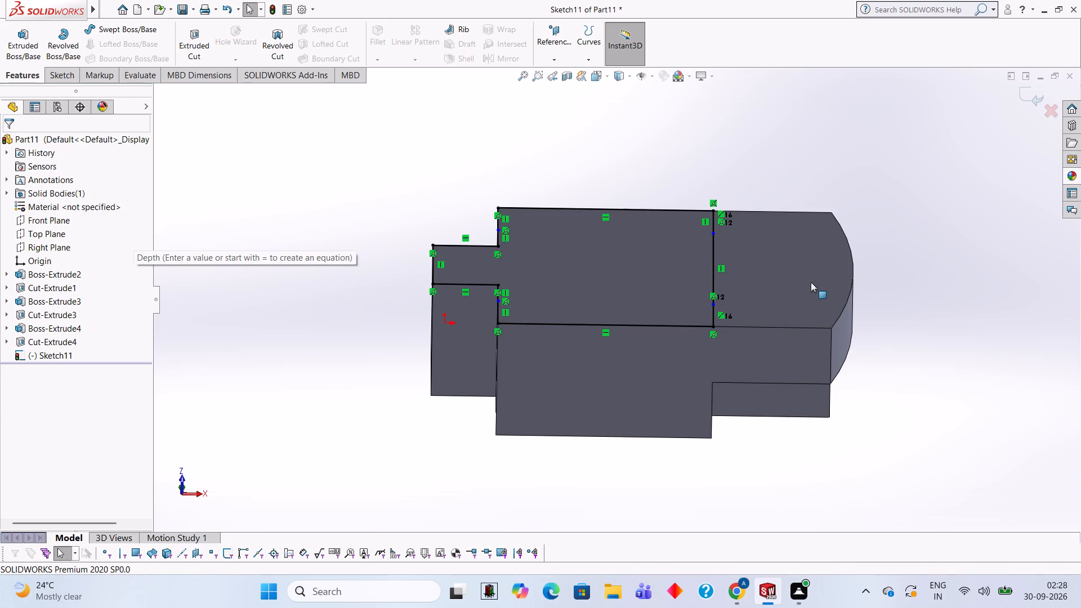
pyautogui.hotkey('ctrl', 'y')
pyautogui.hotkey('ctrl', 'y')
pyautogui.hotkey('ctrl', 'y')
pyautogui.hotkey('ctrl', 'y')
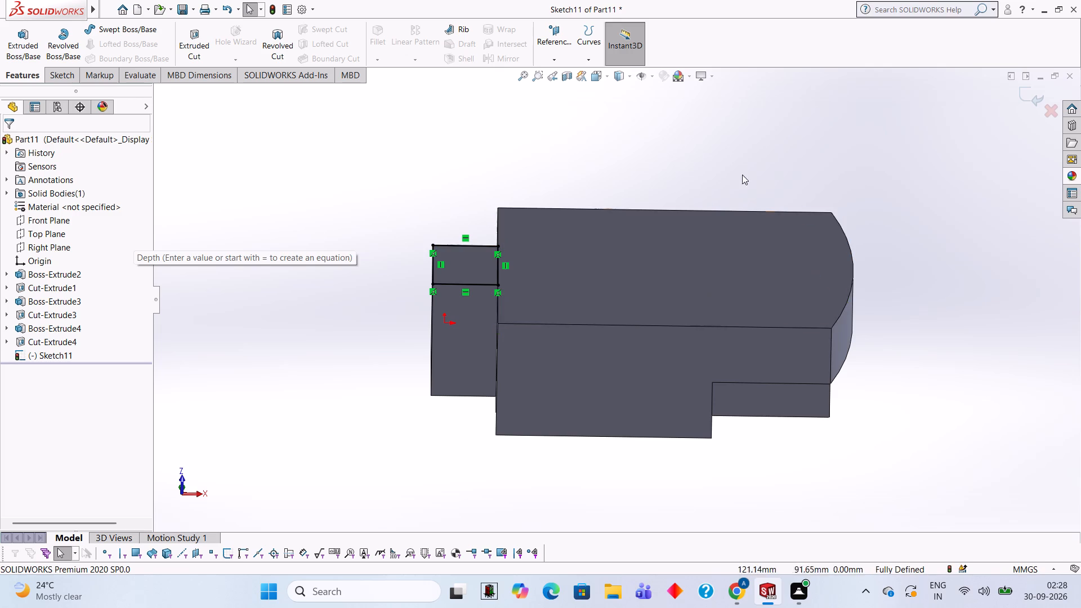
# Trim away all four lines of the tab rectangle to empty the sketch.
pyautogui.moveTo(659, 175); pyautogui.dragTo(640, 314, button='middle')
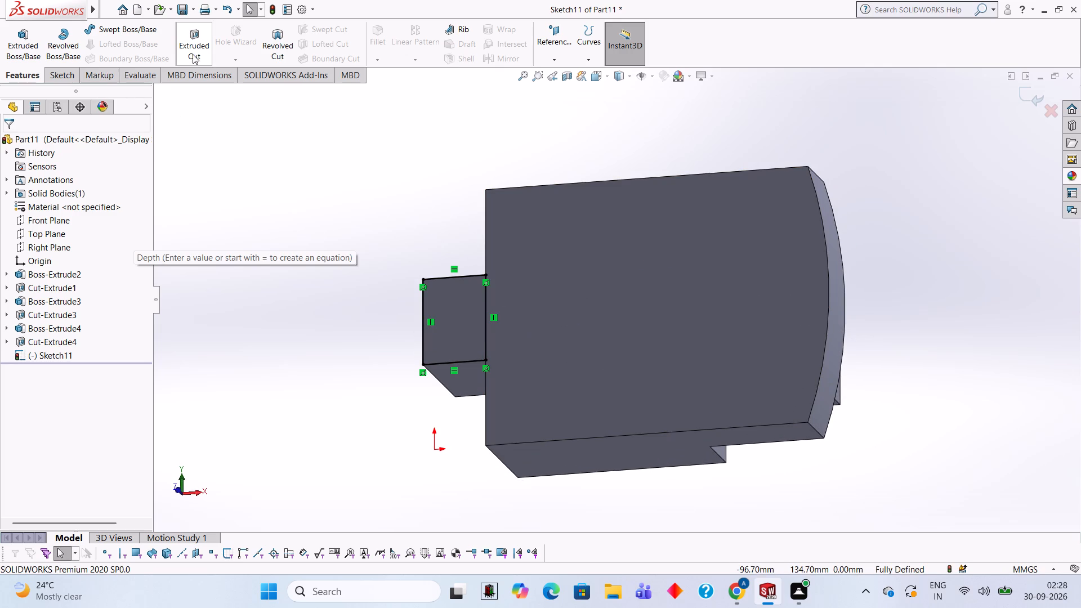
pyautogui.click(65, 71)
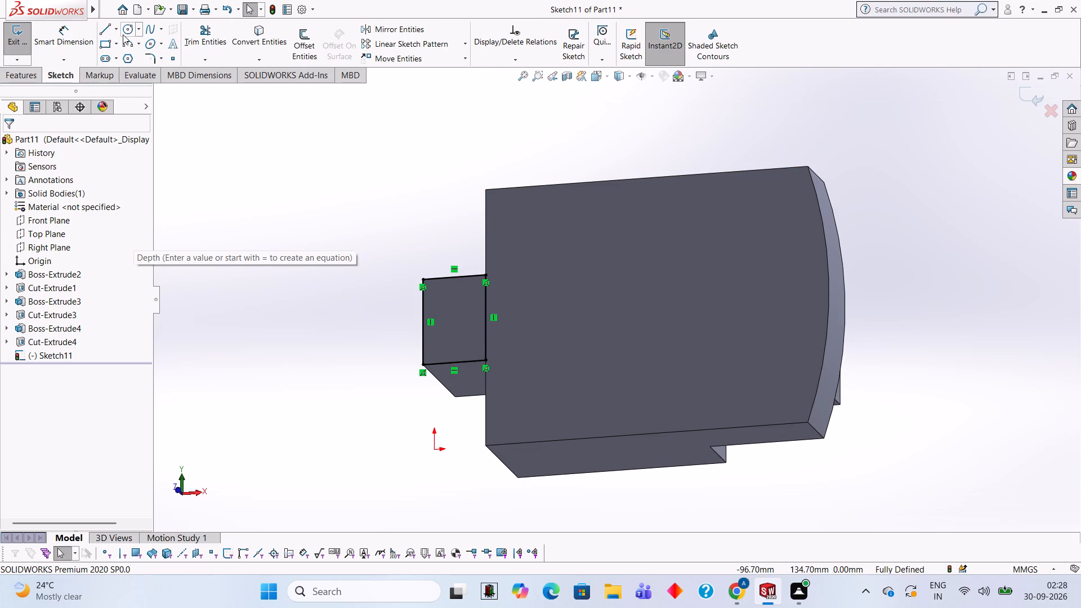
pyautogui.click(204, 43)
pyautogui.click(458, 275)
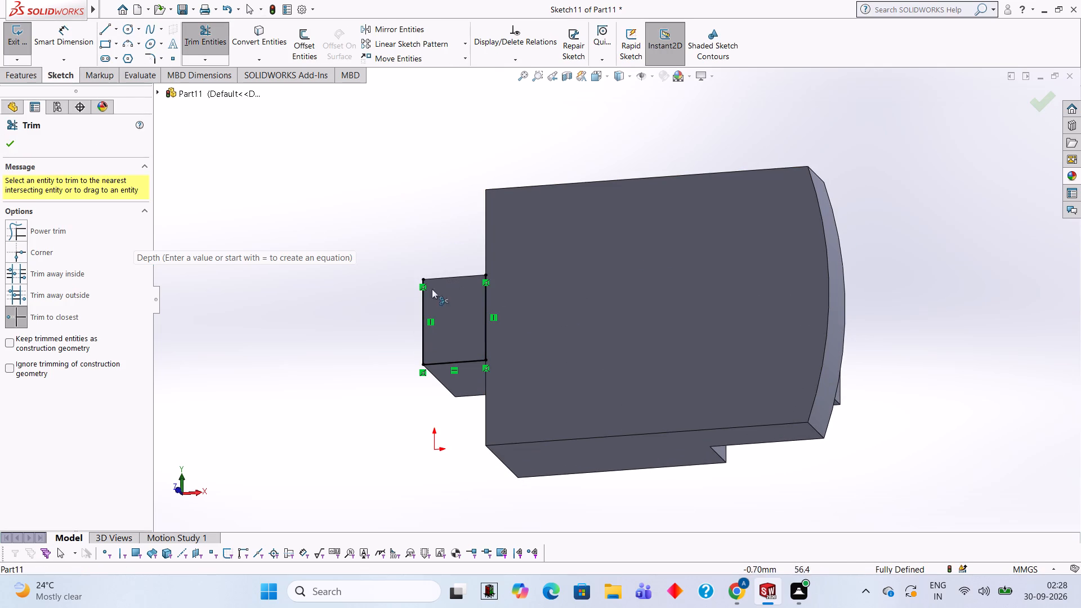
pyautogui.click(422, 295)
pyautogui.click(483, 307)
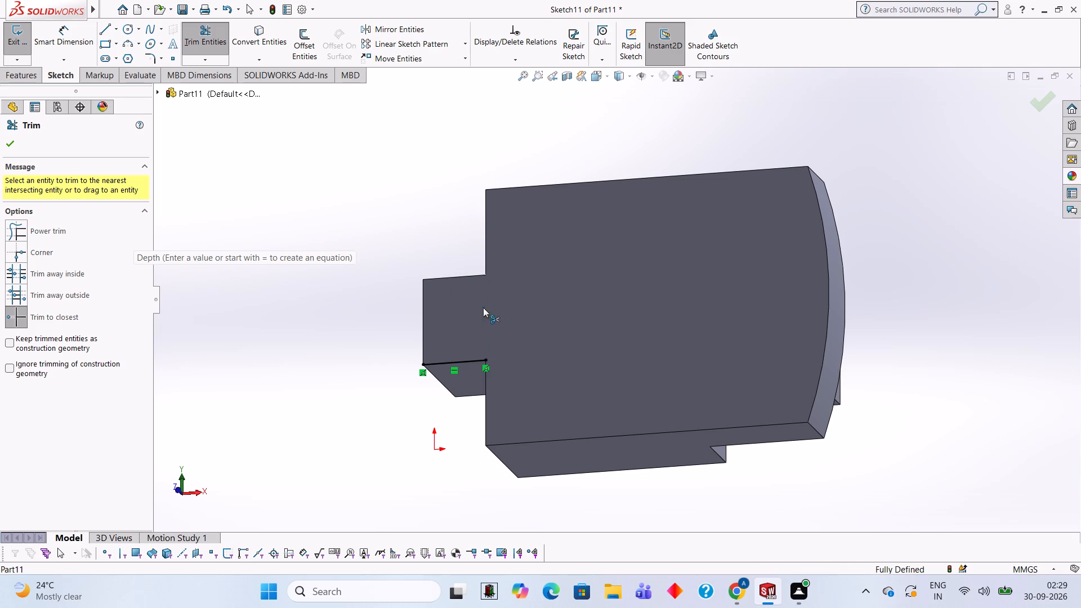
pyautogui.click(478, 359)
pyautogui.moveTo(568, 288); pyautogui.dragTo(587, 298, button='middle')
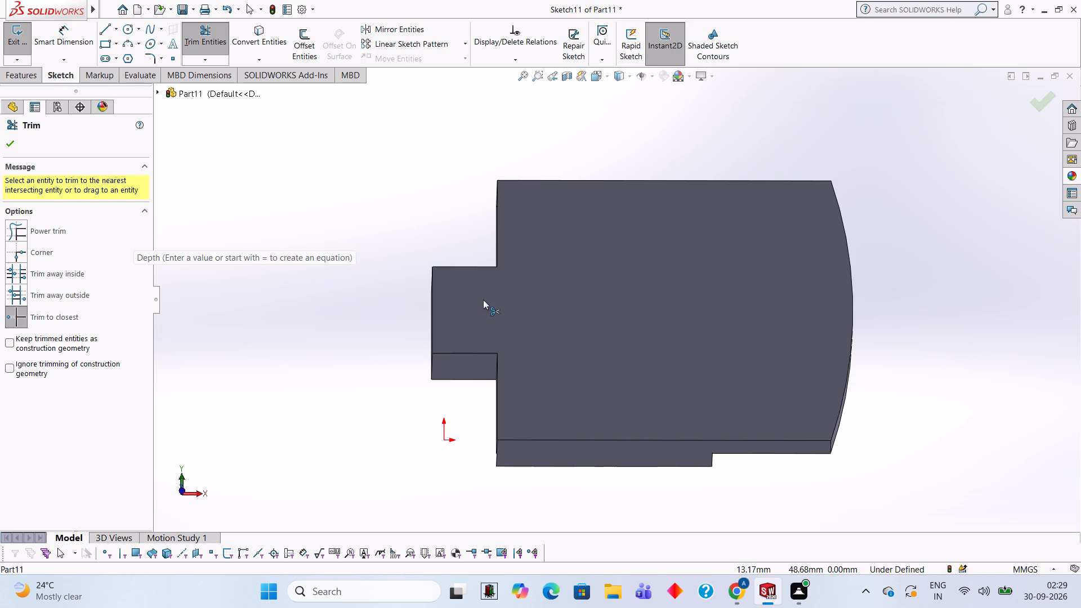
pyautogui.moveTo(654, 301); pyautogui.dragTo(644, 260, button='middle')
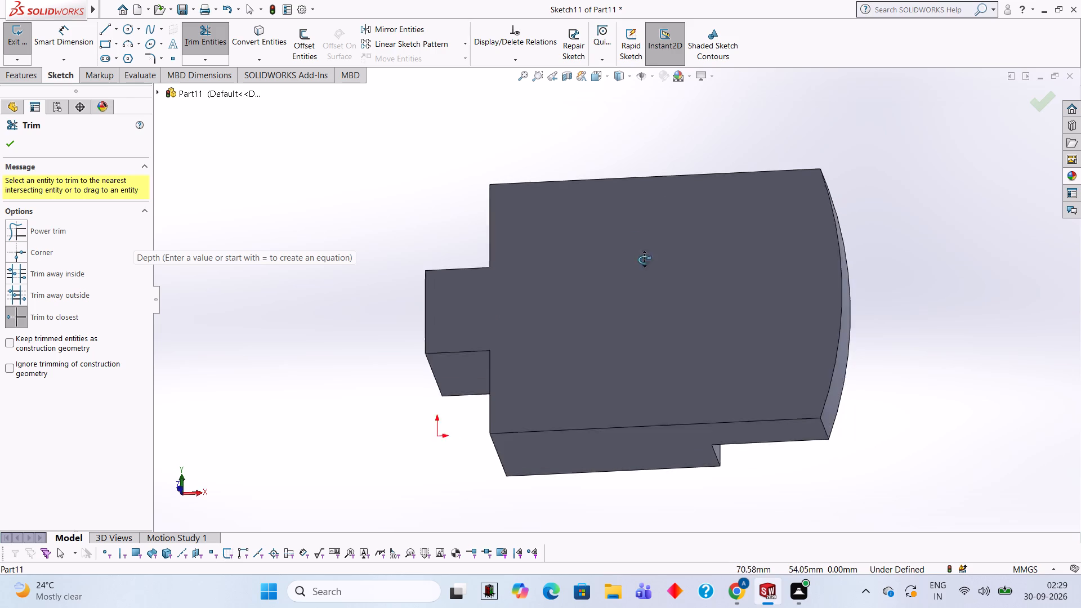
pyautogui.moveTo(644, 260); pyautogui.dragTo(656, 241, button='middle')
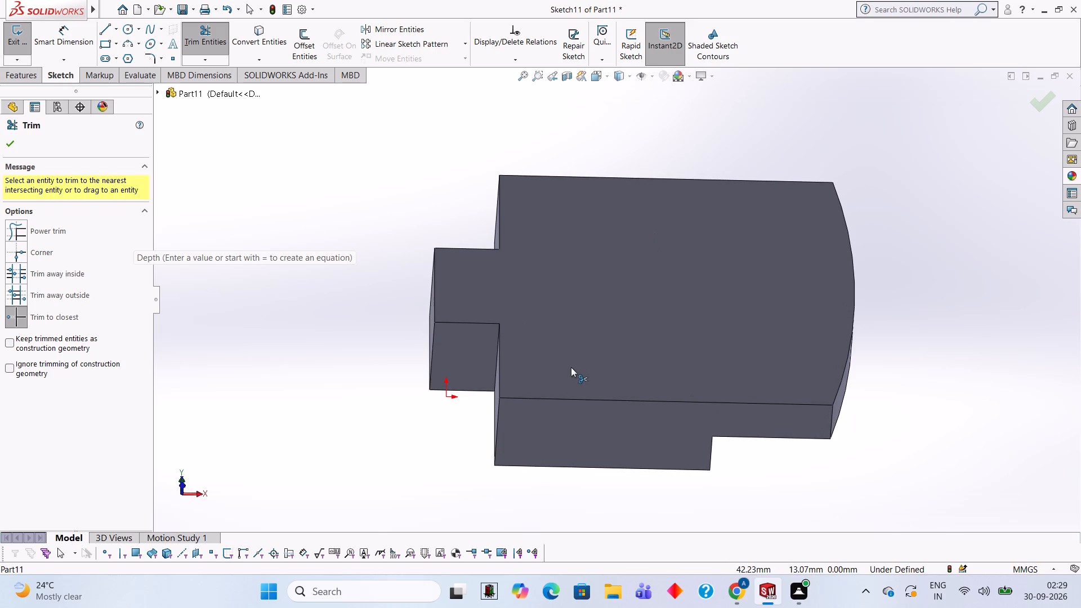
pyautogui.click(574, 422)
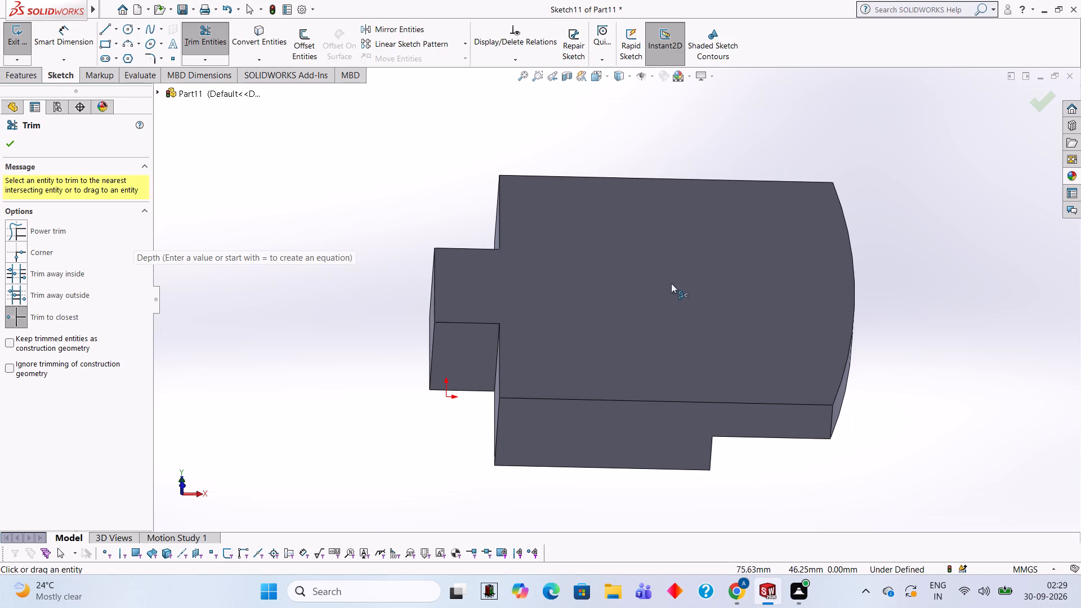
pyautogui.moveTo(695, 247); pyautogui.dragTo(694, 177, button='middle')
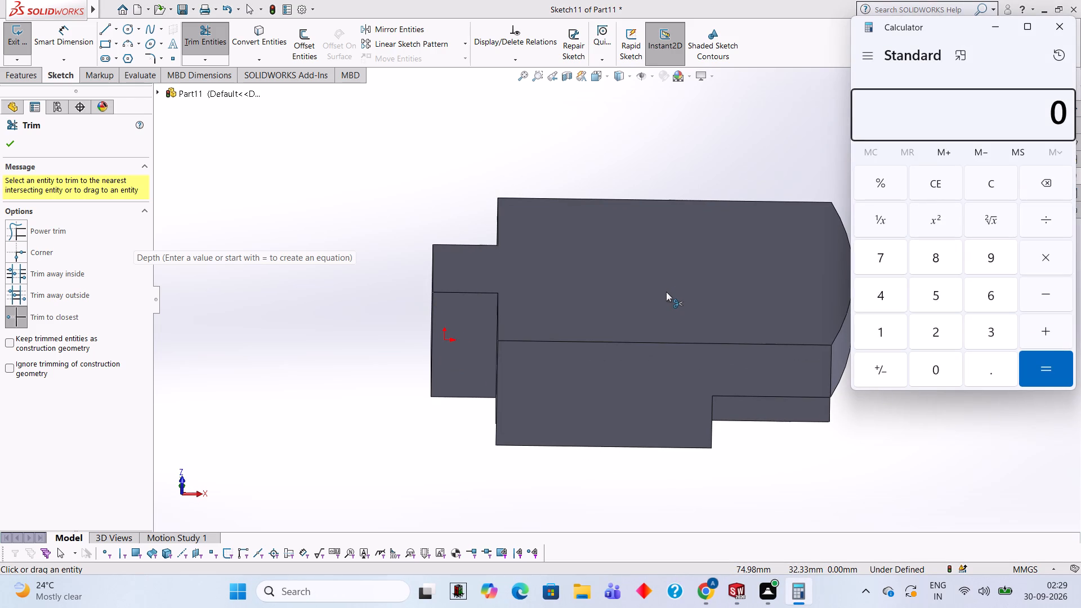
# Calculate 55 − 30 in Calculator.
pyautogui.write('55')
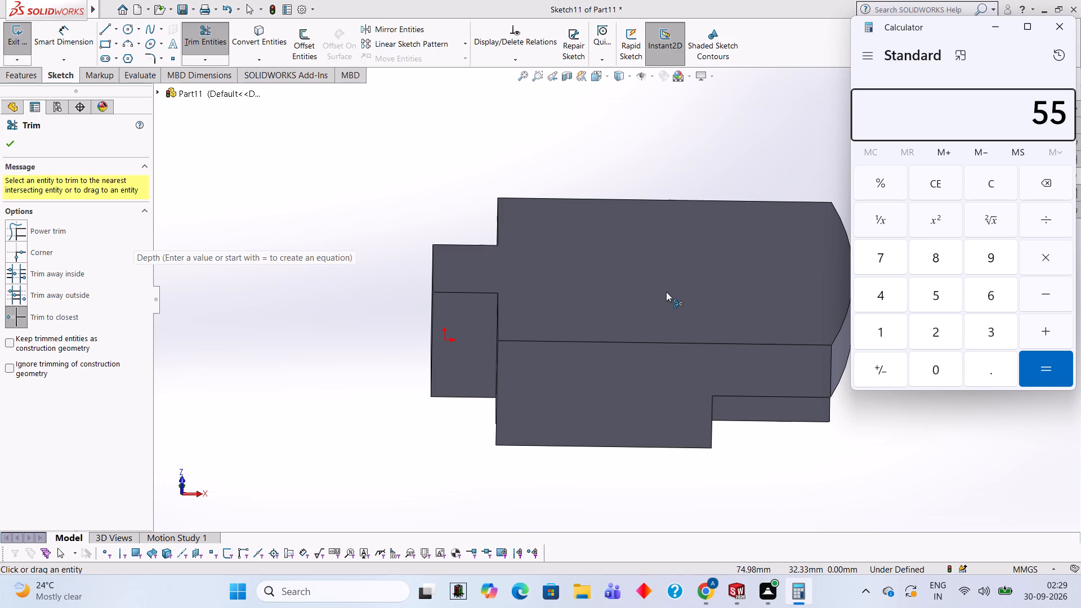
pyautogui.write('-30')
pyautogui.press('Return')
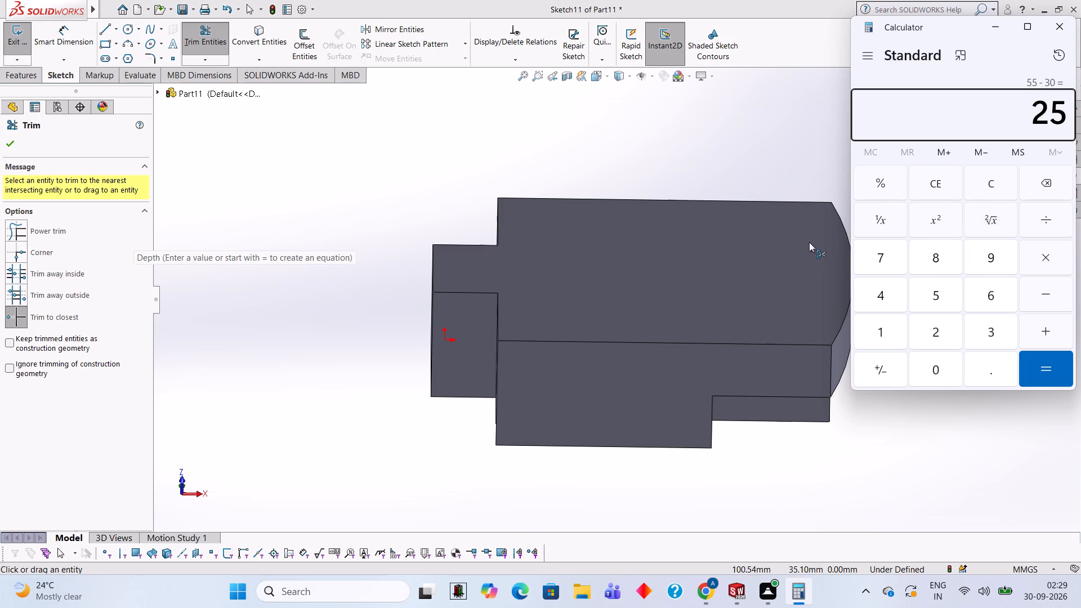
pyautogui.click(1050, 34)
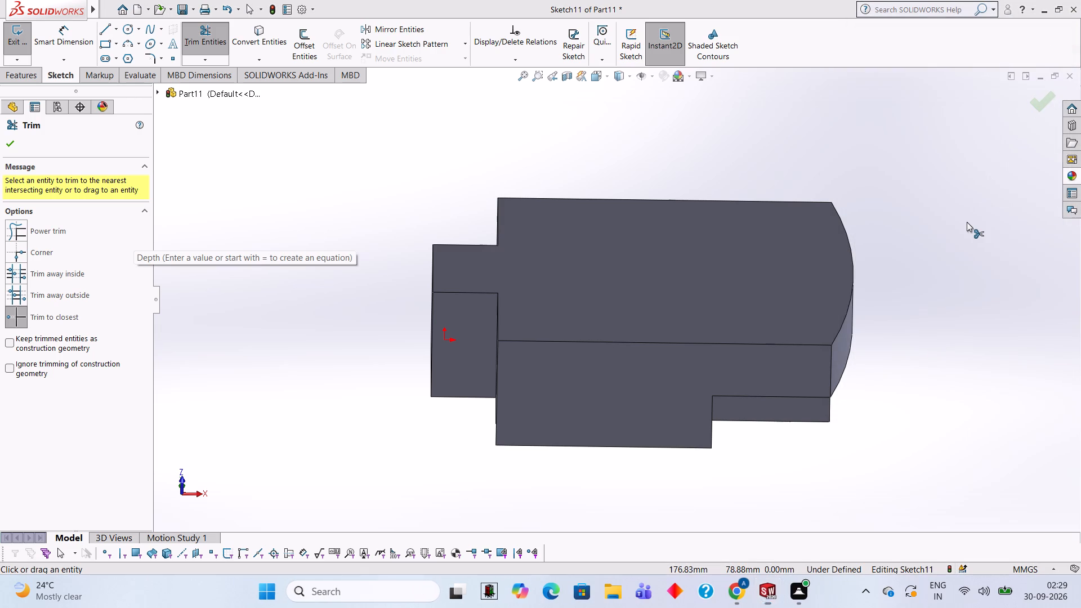
# Calculate 55 ÷ 2 in Calculator.
pyautogui.write('55')
pyautogui.press('5')
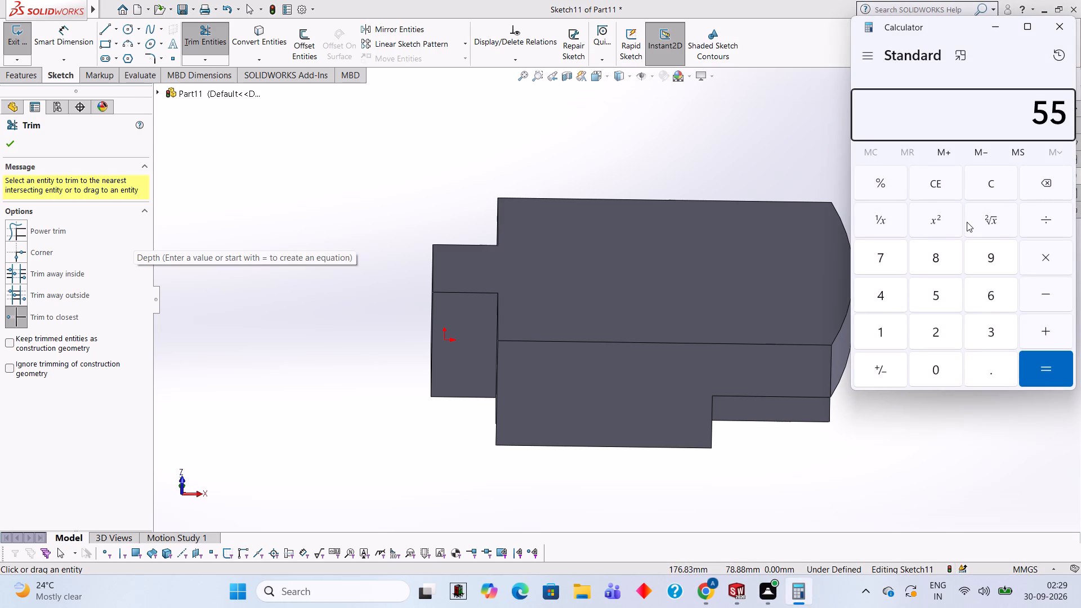
pyautogui.write('/2')
pyautogui.press('Return')
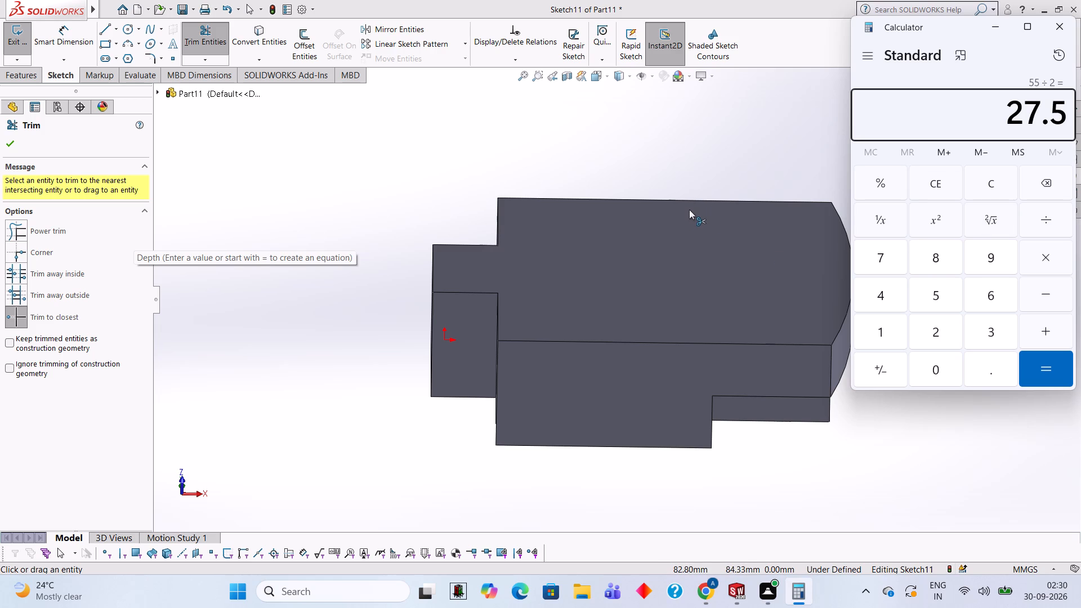
pyautogui.click(1056, 34)
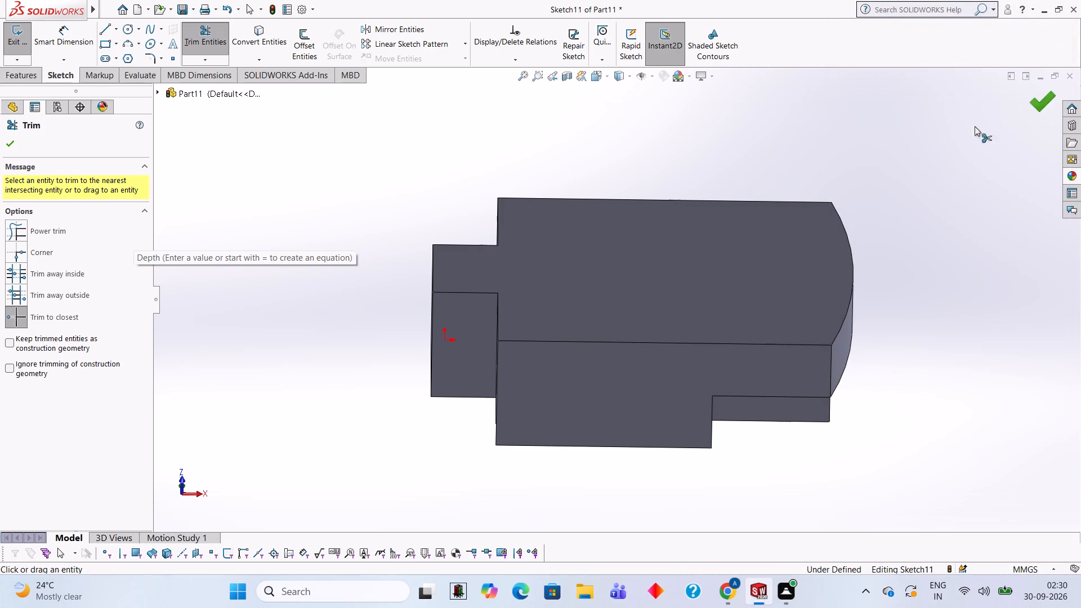
# Calculate 90 − 55 in Calculator and divide the result by 2.
pyautogui.moveTo(647, 234); pyautogui.dragTo(654, 321, button='middle')
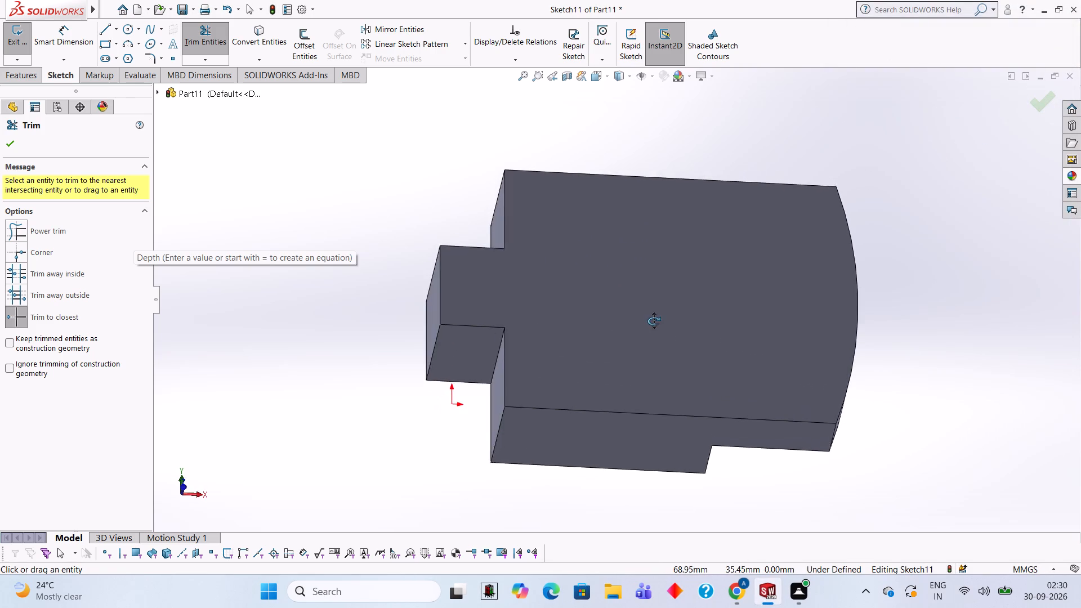
pyautogui.moveTo(654, 321); pyautogui.dragTo(640, 339, button='middle')
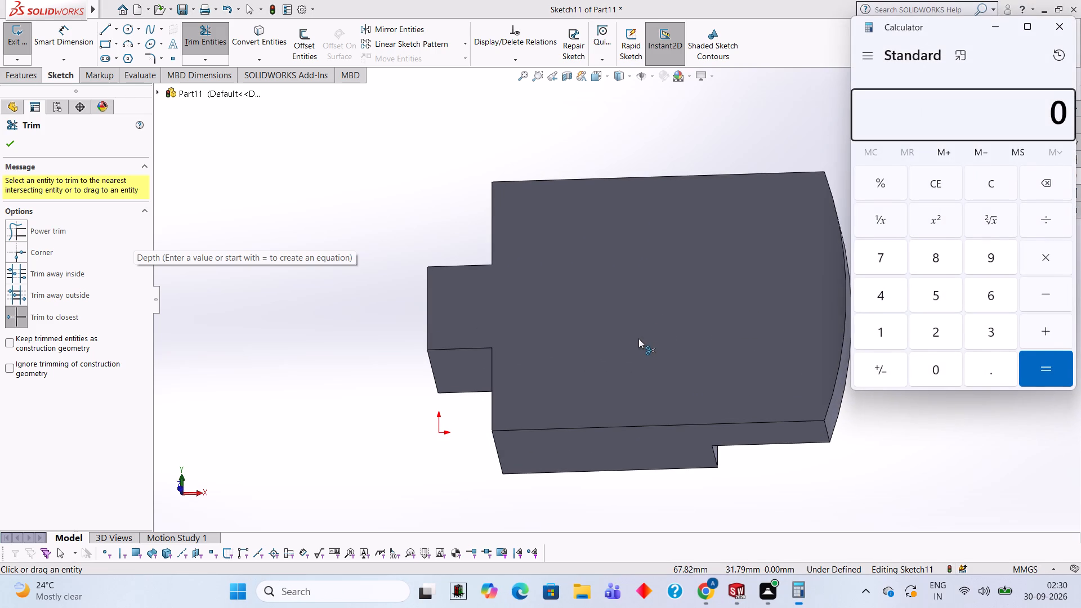
pyautogui.write('90')
pyautogui.write('-55')
pyautogui.press('Return')
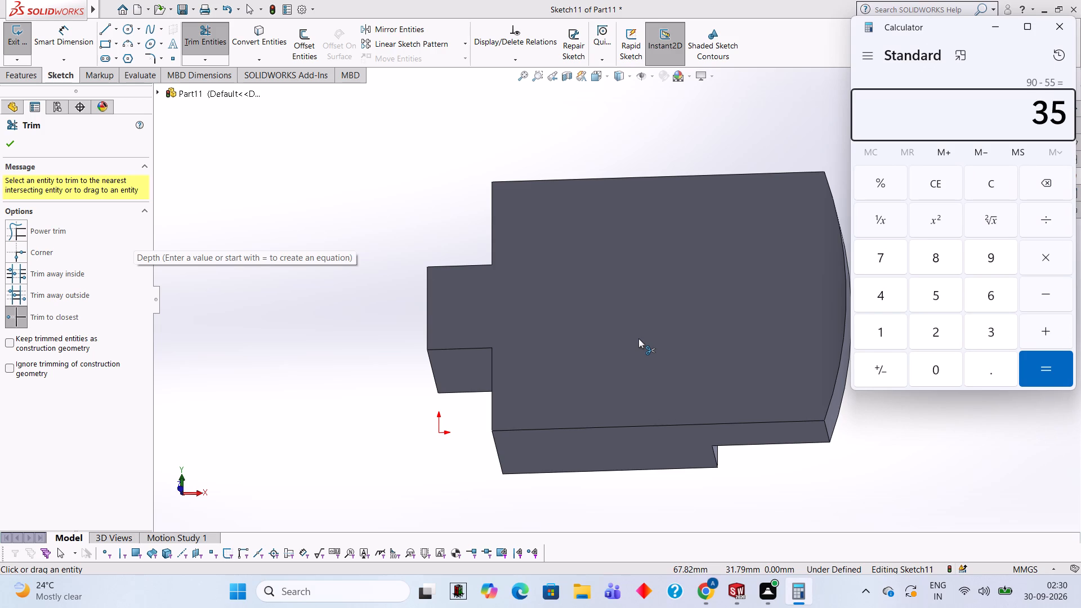
pyautogui.press('/')
pyautogui.press('2')
pyautogui.press('Return')
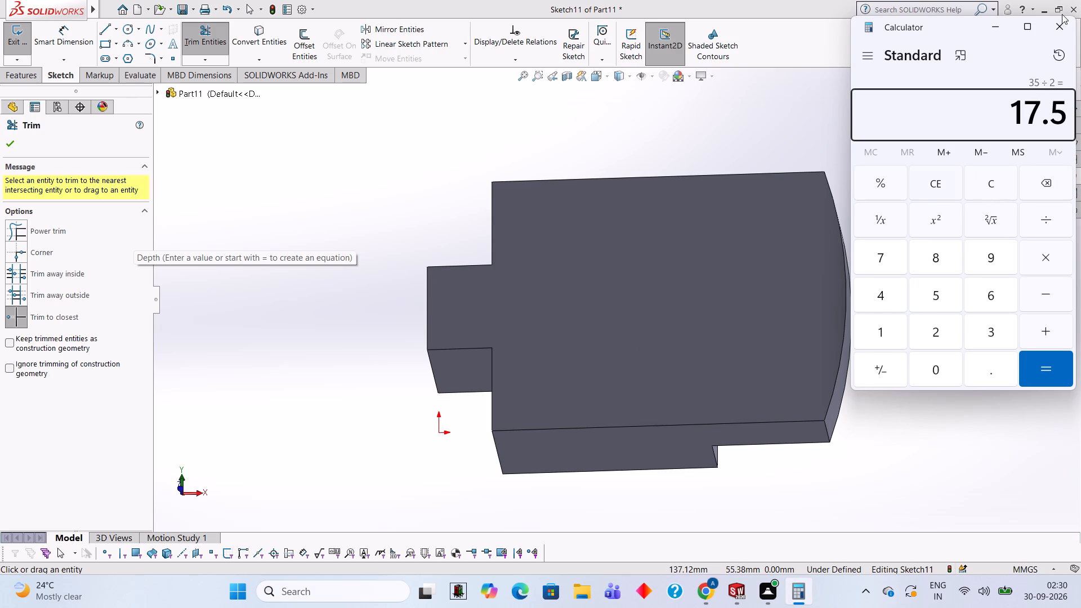
pyautogui.click(1056, 30)
# End trimming and exit the empty sketch.
pyautogui.moveTo(766, 335); pyautogui.dragTo(745, 248, button='middle')
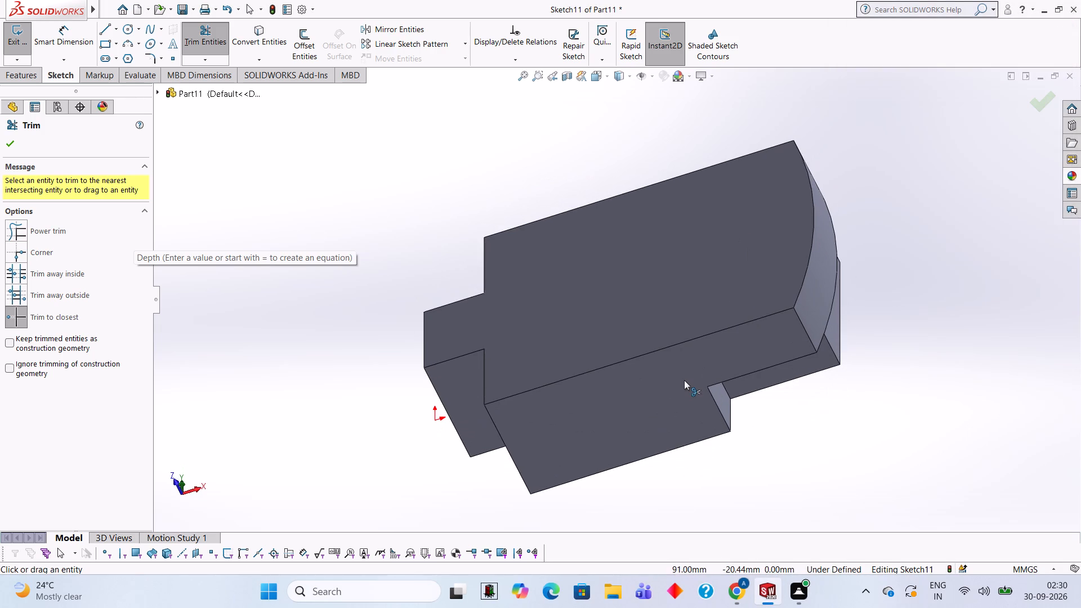
pyautogui.click(587, 430)
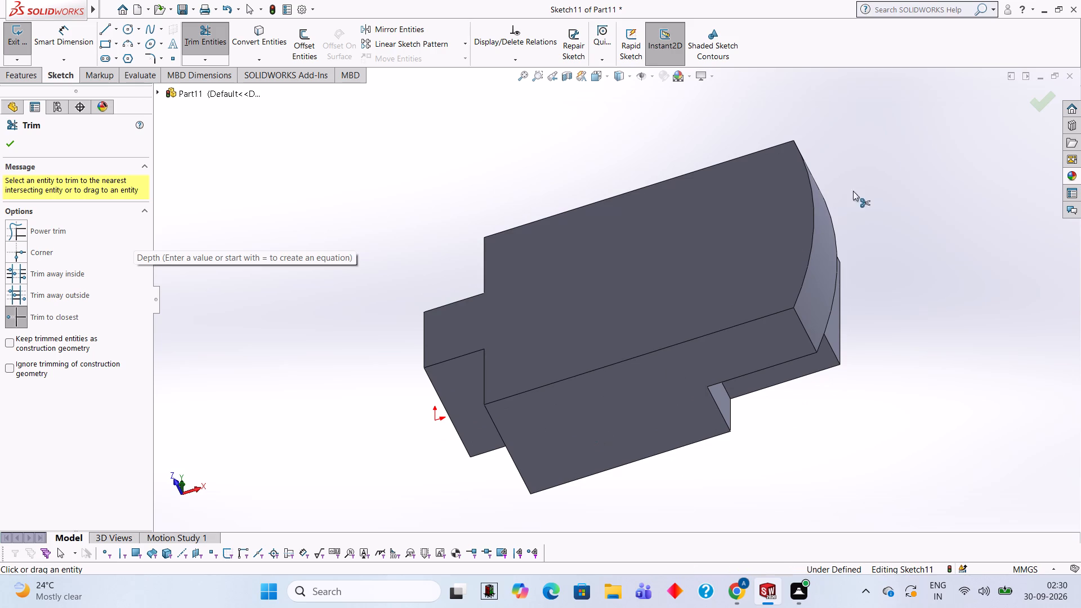
pyautogui.press('Escape')
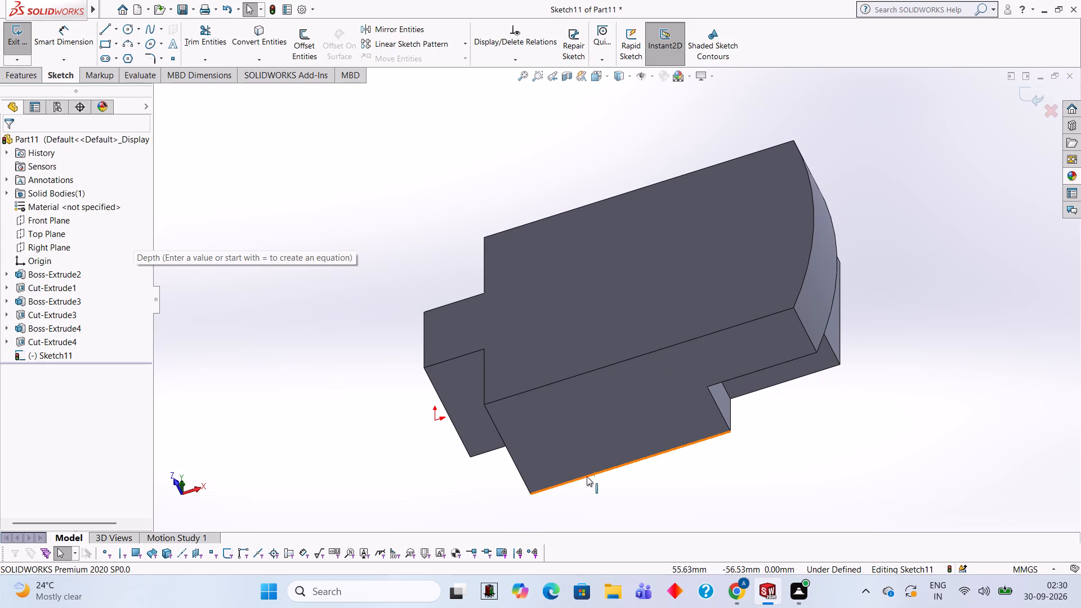
pyautogui.click(627, 395)
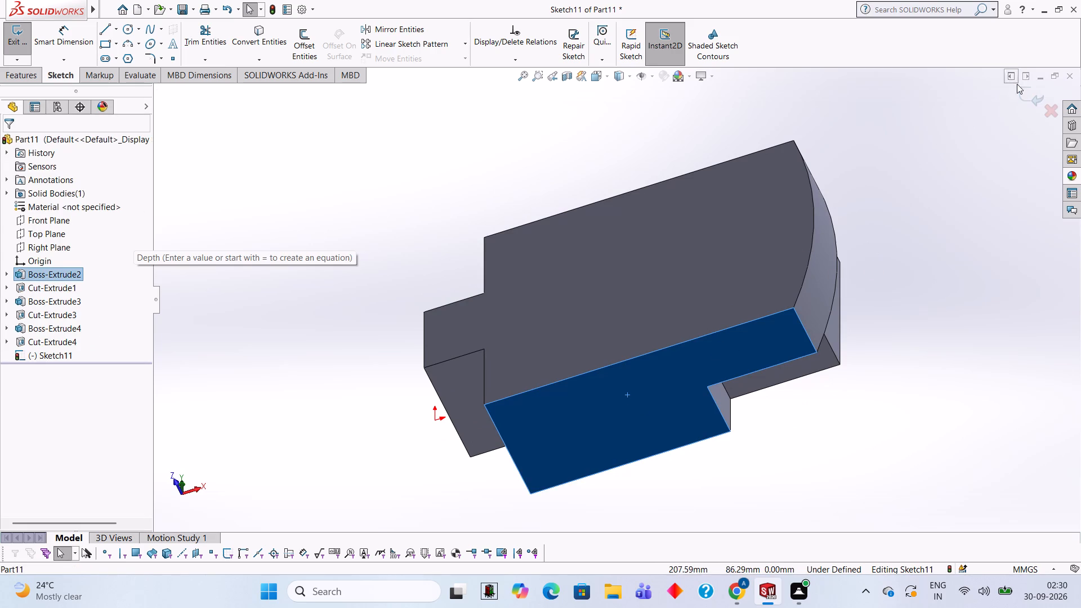
pyautogui.click(1026, 92)
# On the block's underside face (facing −Y), sketch a closed 73 × 42 mm rectangle from the tab-side edge to the notch corner.
pyautogui.click(588, 430)
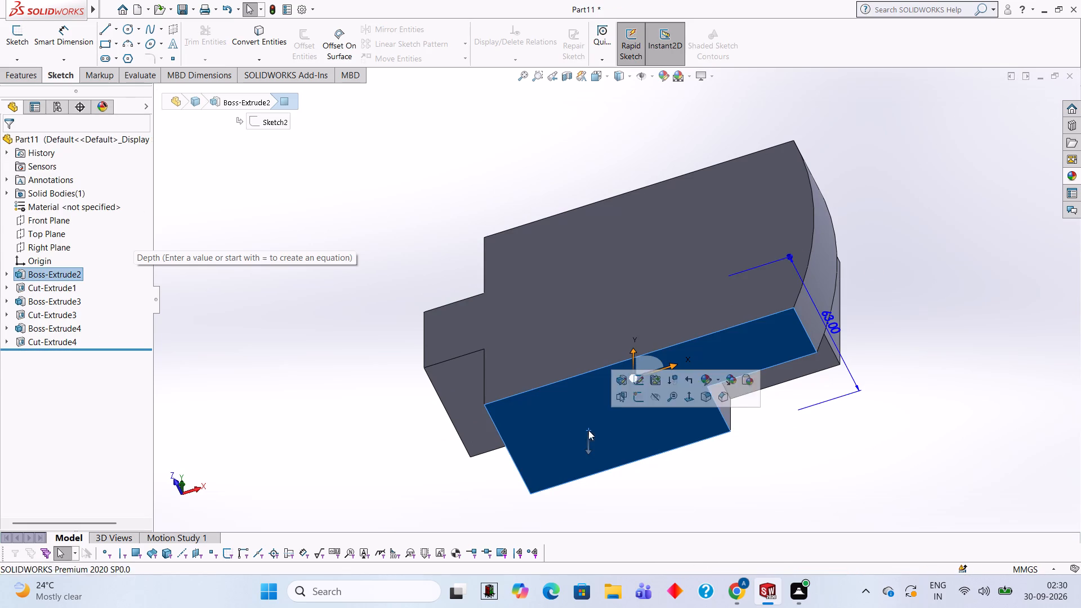
pyautogui.click(643, 390)
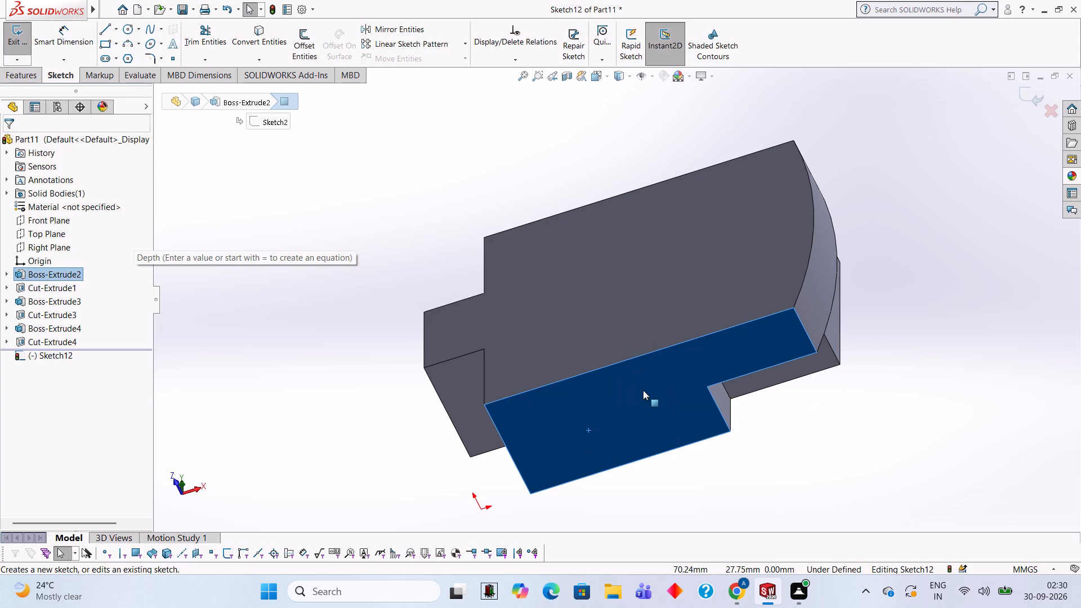
pyautogui.hotkey('ctrl', '8')
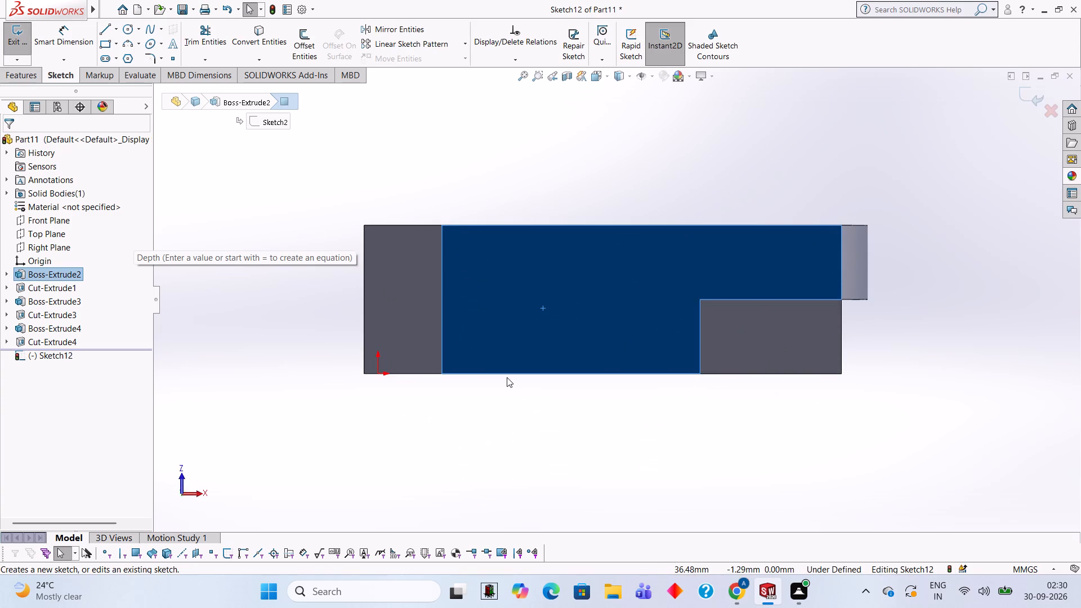
pyautogui.click(104, 29)
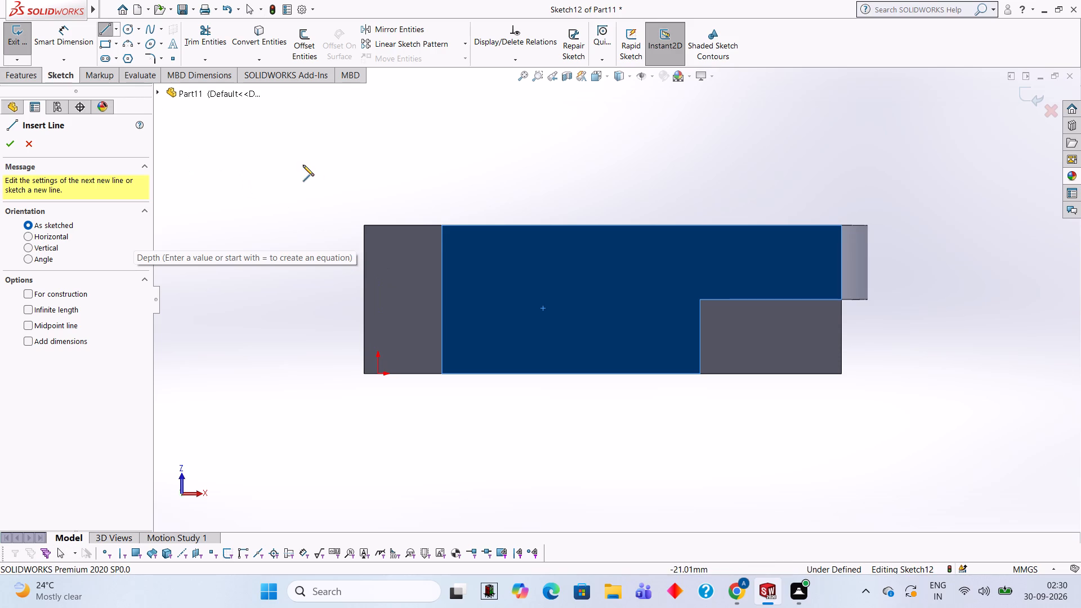
pyautogui.click(442, 224)
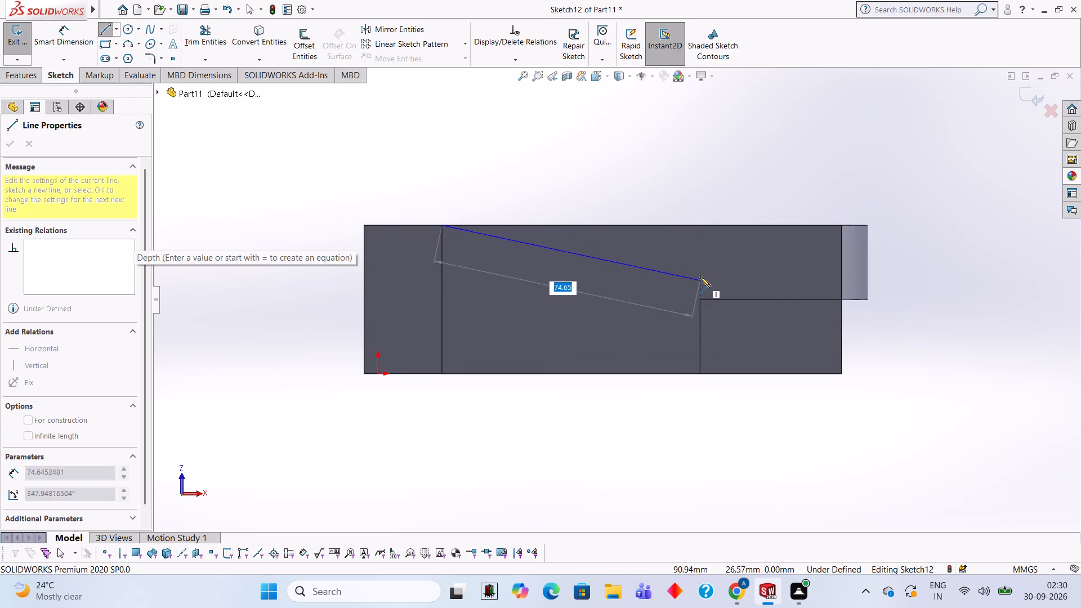
pyautogui.click(700, 224)
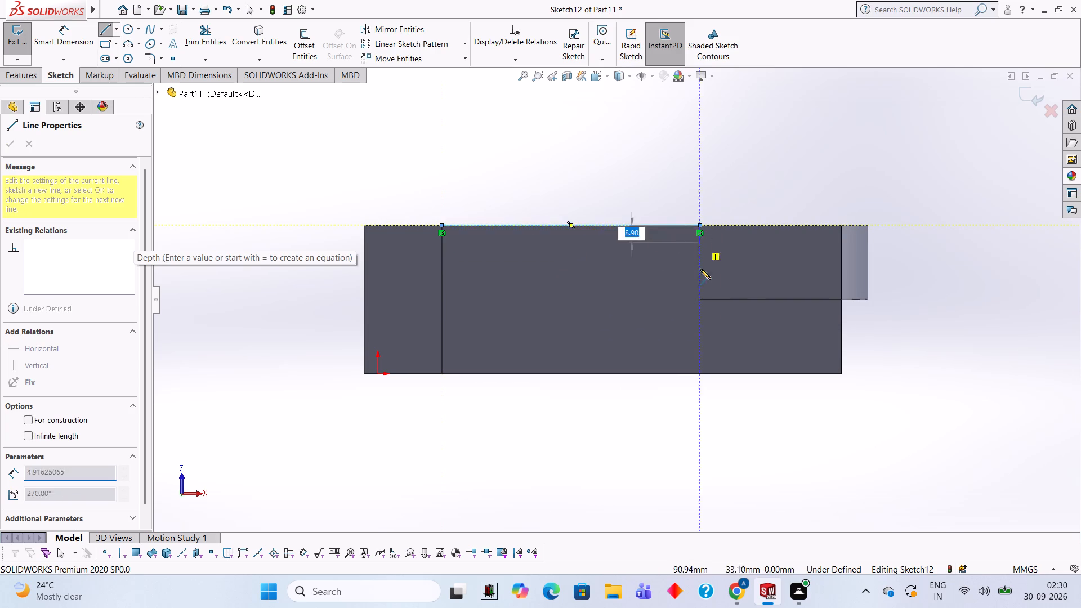
pyautogui.click(699, 373)
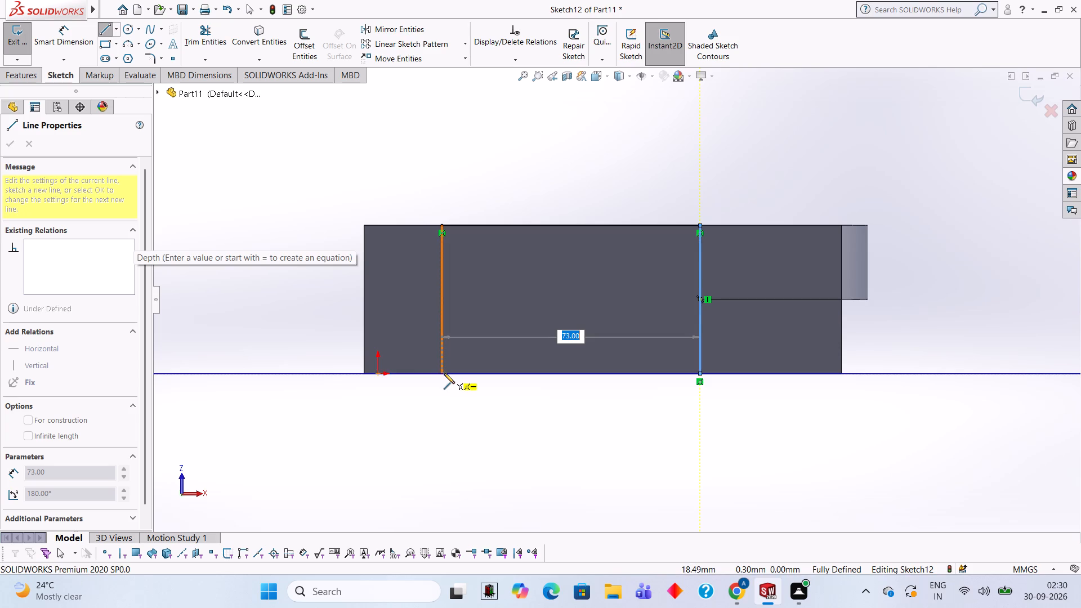
pyautogui.click(440, 373)
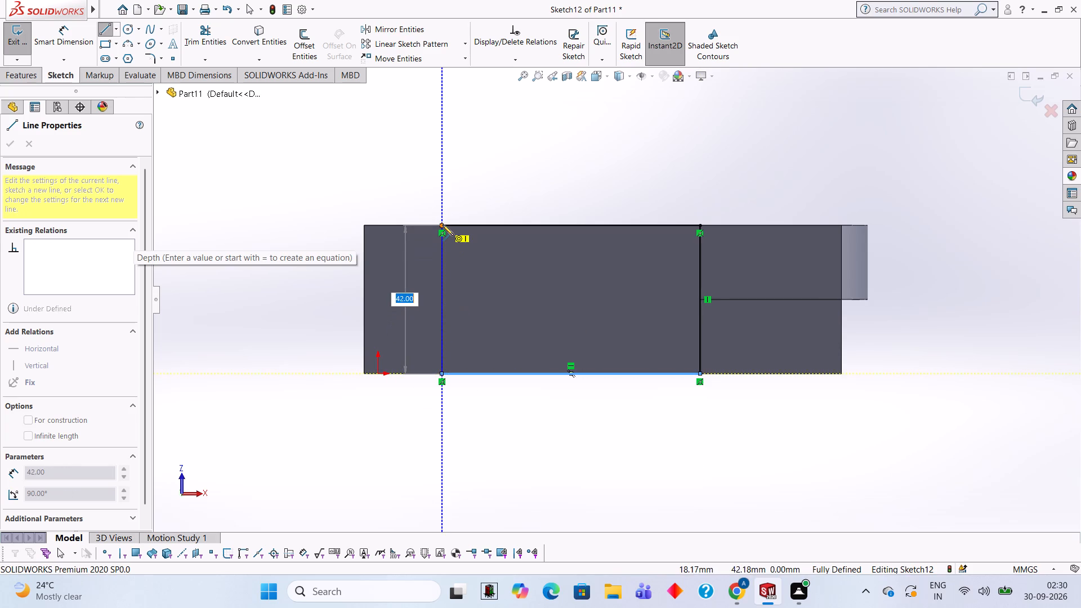
pyautogui.click(442, 225)
# Extrude-cut the 73 × 42 mm rectangle into the block as a blind cut 17.5 mm deep.
pyautogui.moveTo(770, 146); pyautogui.dragTo(748, 218, button='middle')
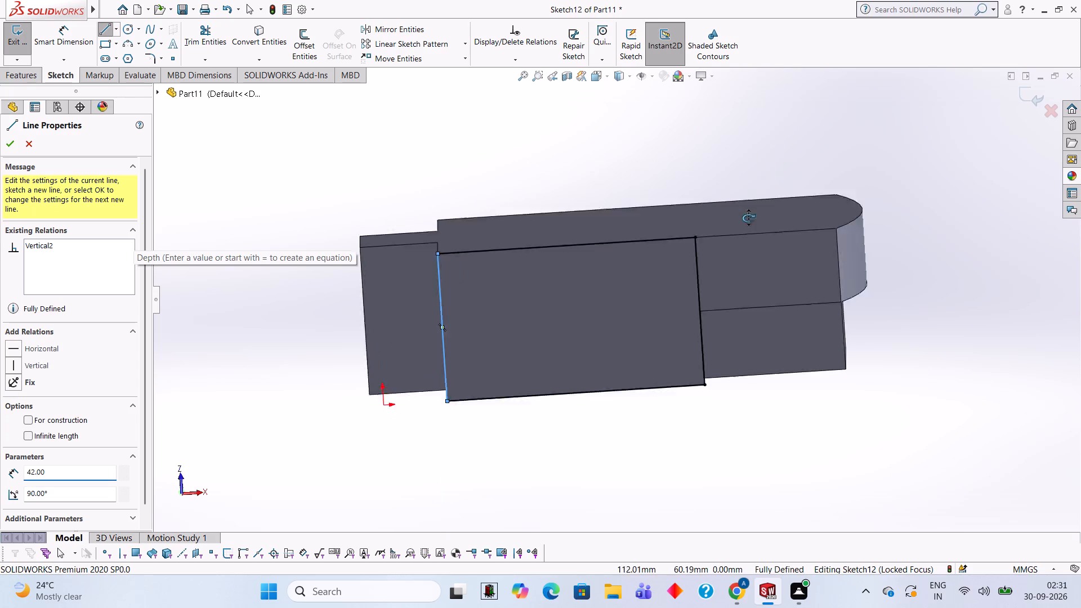
pyautogui.moveTo(748, 218); pyautogui.dragTo(738, 252, button='middle')
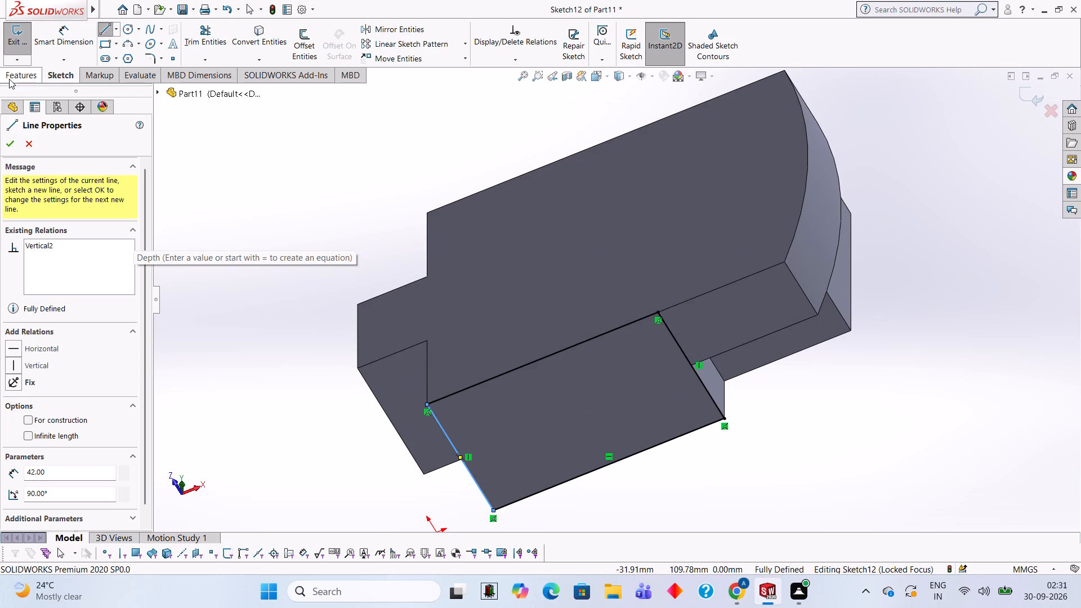
pyautogui.click(9, 79)
pyautogui.click(202, 40)
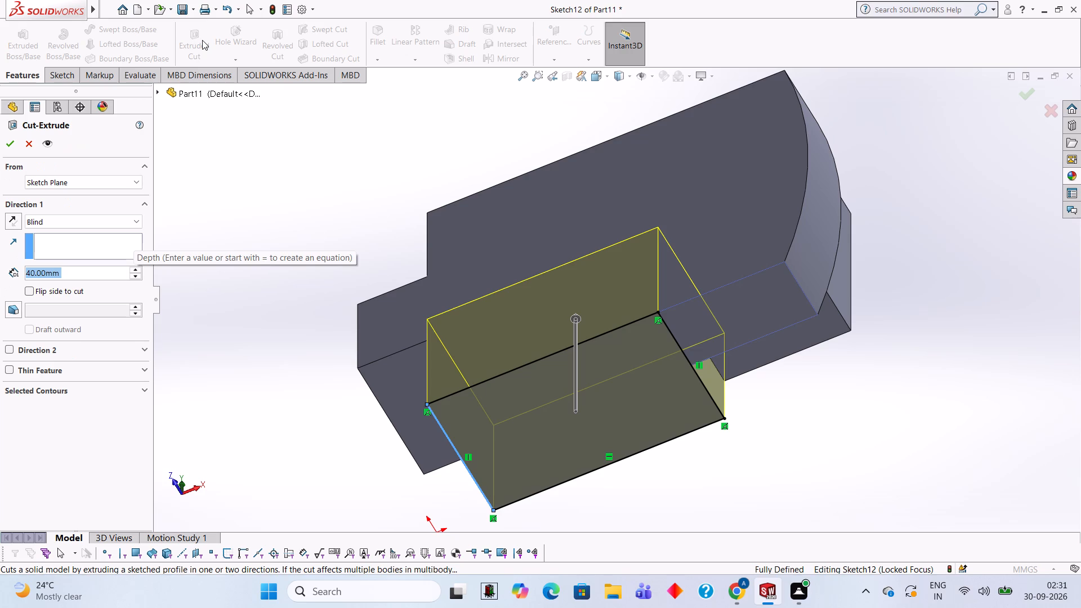
pyautogui.write('17')
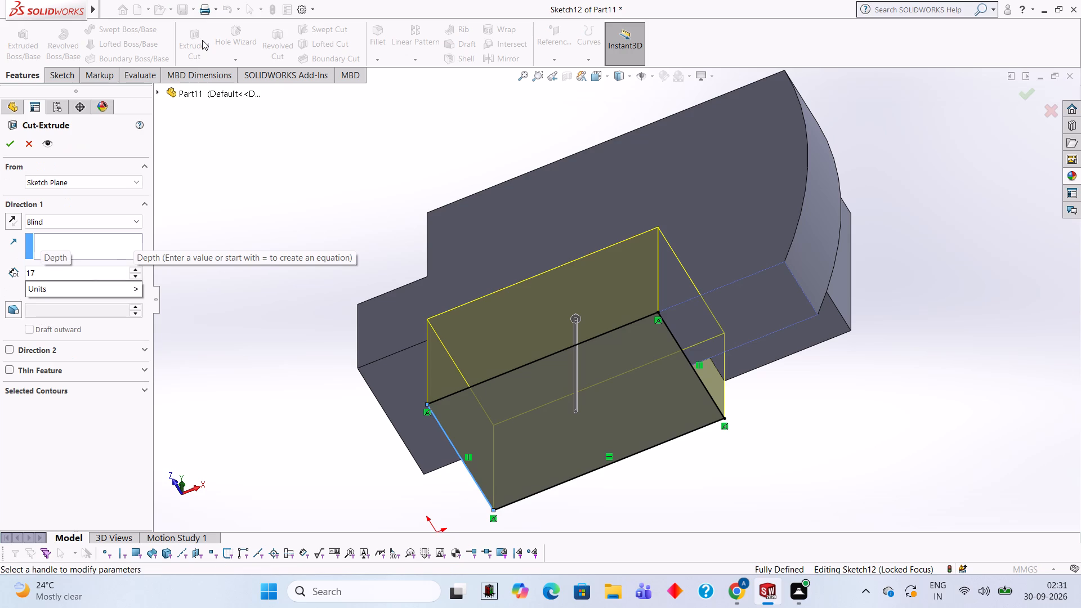
pyautogui.write('.5')
pyautogui.press('Return')
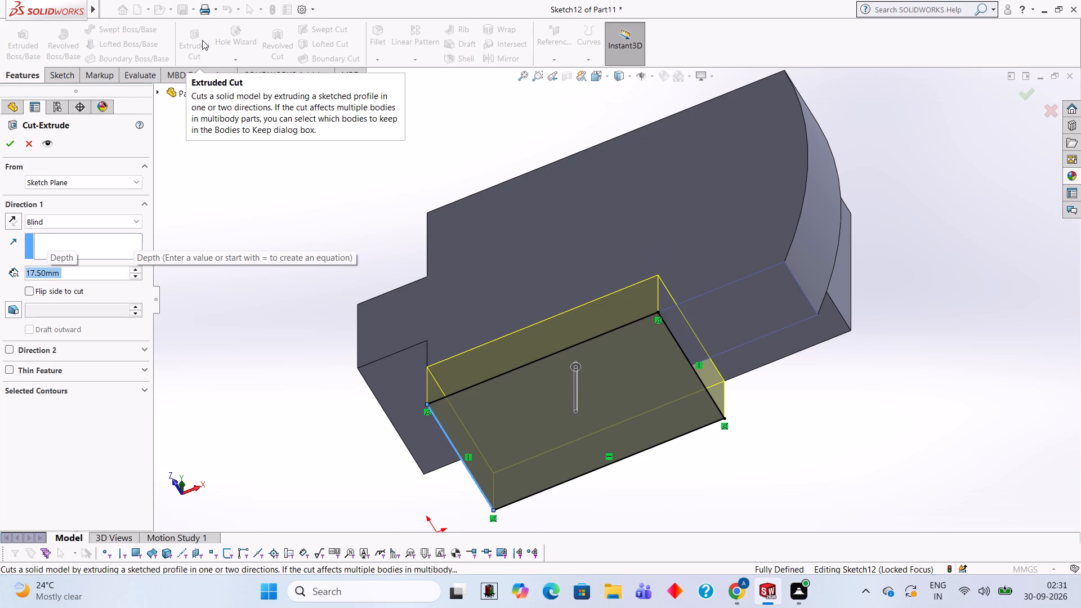
pyautogui.click(7, 143)
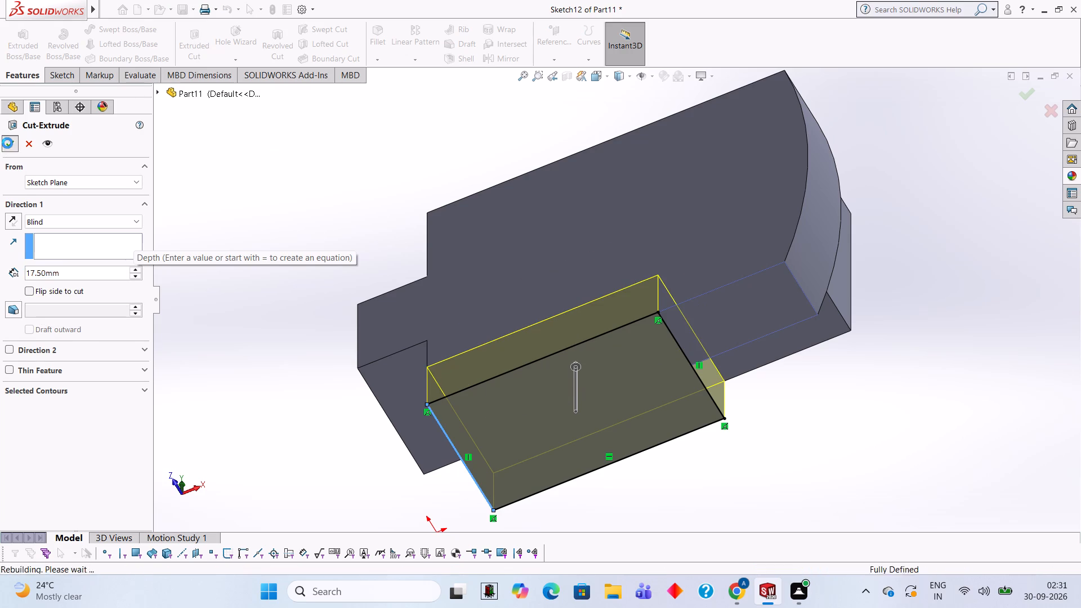
pyautogui.click(179, 348)
# On the opposite long face of the block, sketch a matching closed 73 × 42 mm rectangle from the tab-side edge to the notch corner.
pyautogui.moveTo(345, 366); pyautogui.dragTo(409, 383, button='middle')
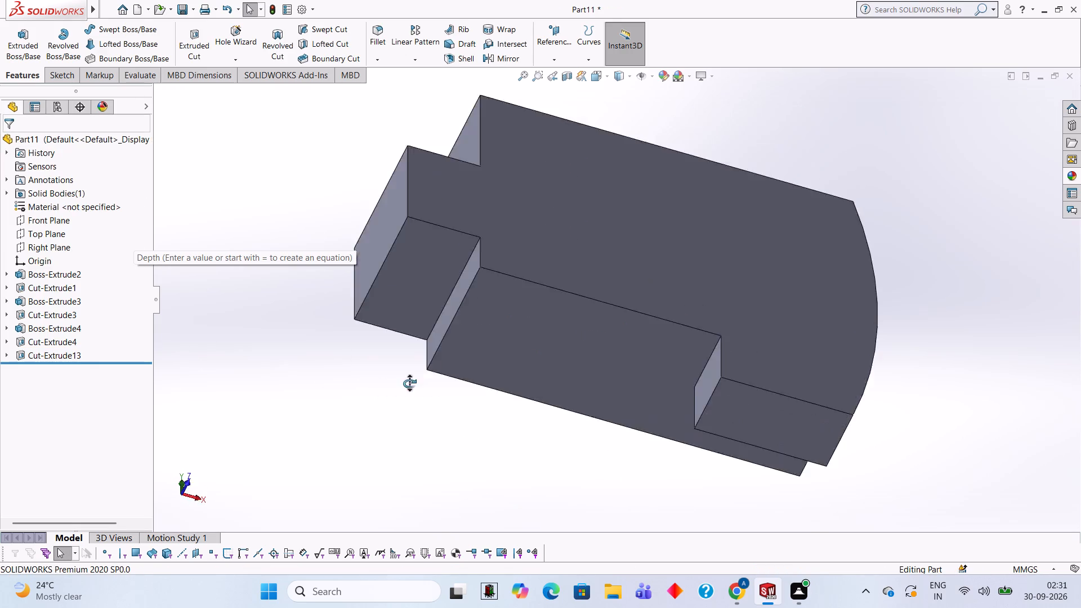
pyautogui.moveTo(409, 383); pyautogui.dragTo(392, 371, button='middle')
pyautogui.moveTo(532, 230); pyautogui.dragTo(529, 437, button='middle')
pyautogui.moveTo(552, 224); pyautogui.dragTo(542, 396, button='middle')
pyautogui.click(558, 290)
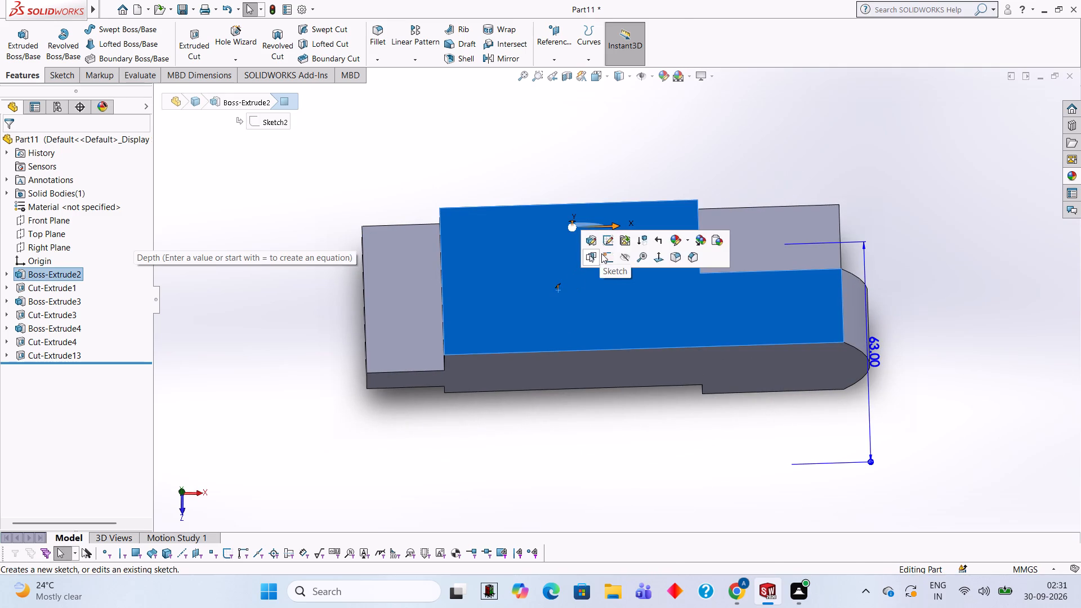
pyautogui.click(601, 253)
pyautogui.hotkey('ctrl', '8')
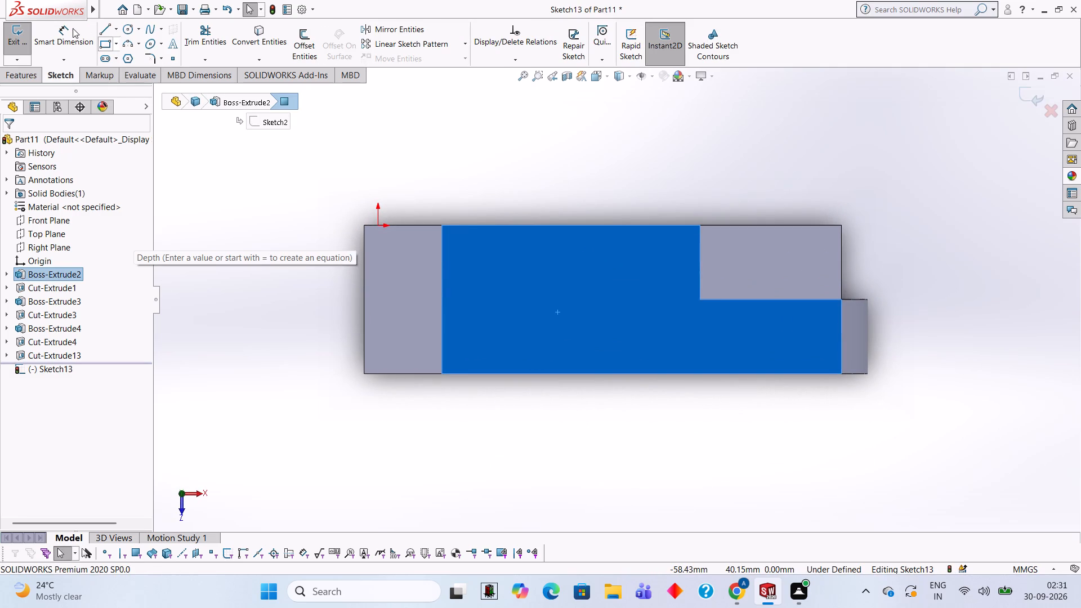
pyautogui.click(103, 25)
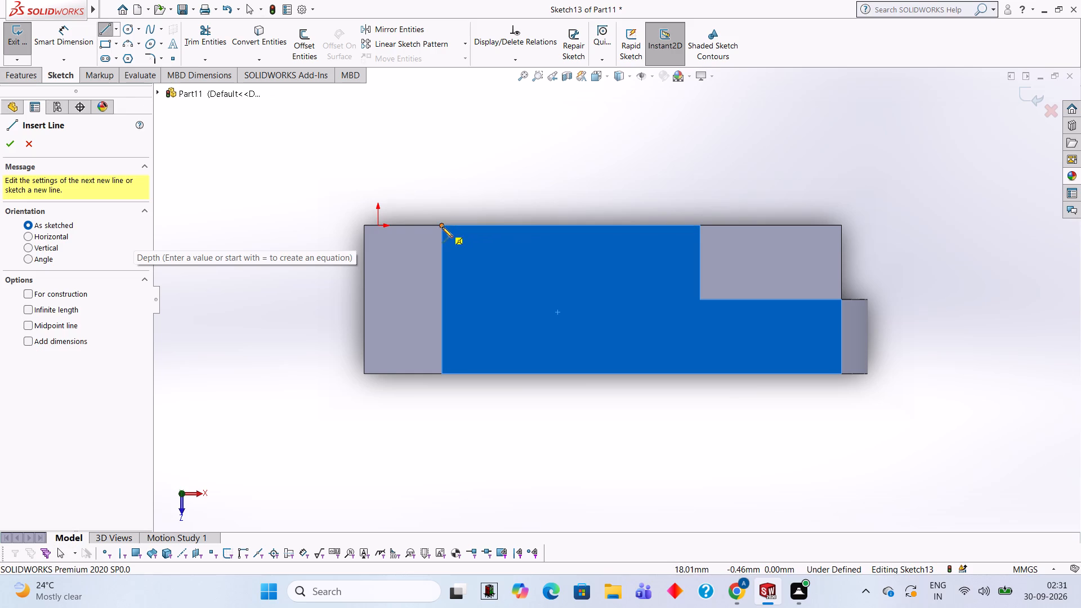
pyautogui.click(440, 226)
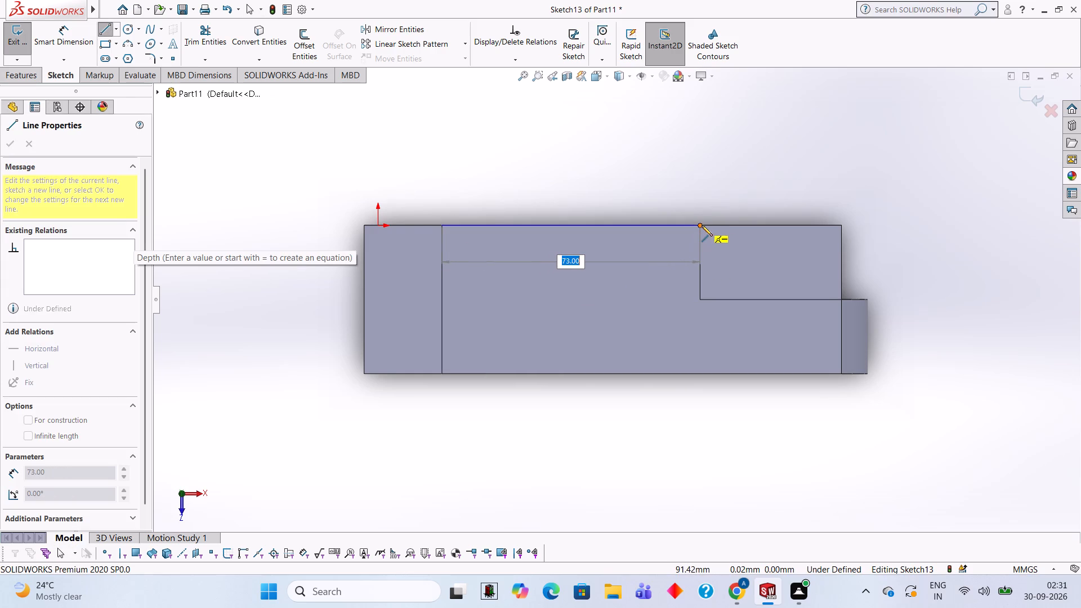
pyautogui.click(702, 225)
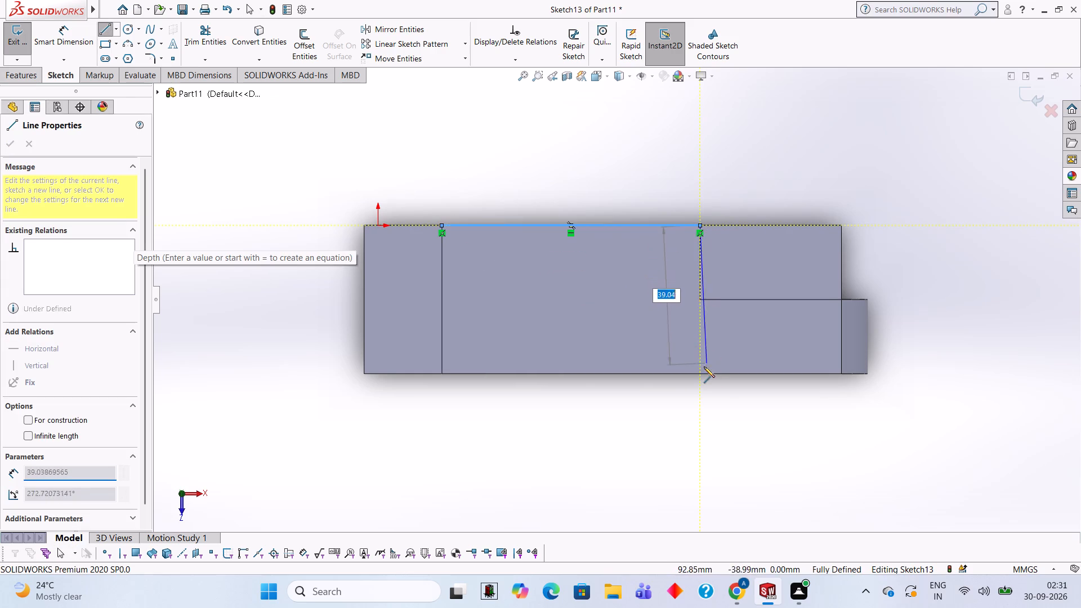
pyautogui.click(700, 373)
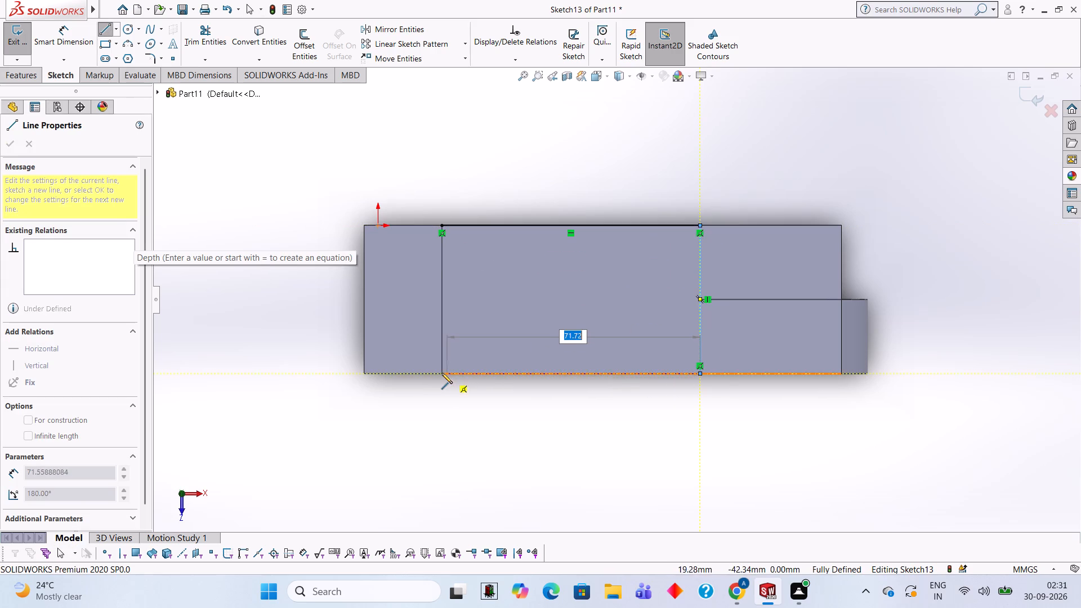
pyautogui.click(441, 373)
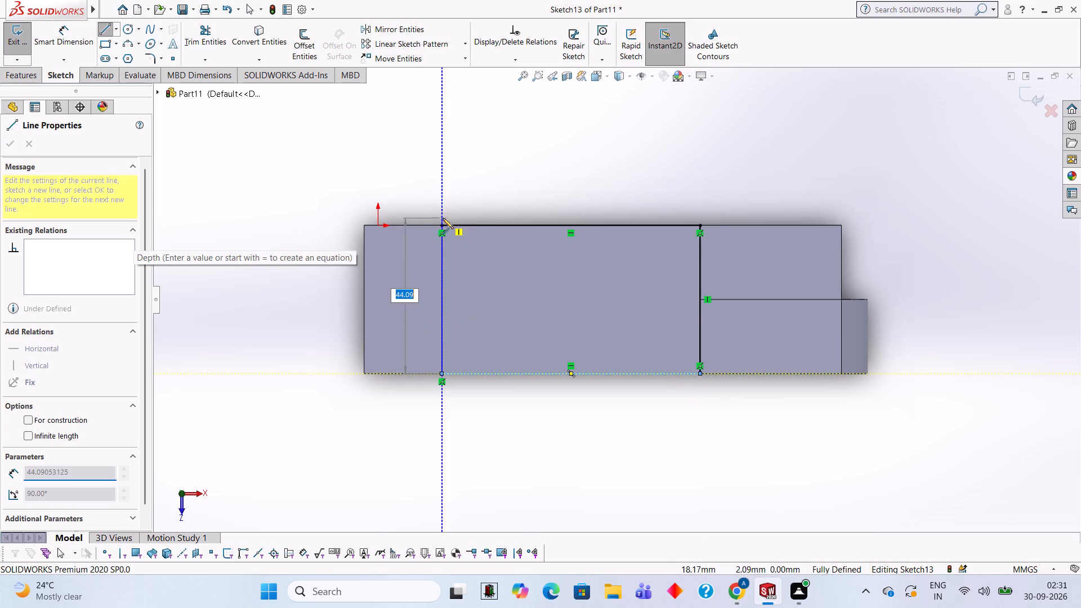
pyautogui.click(441, 226)
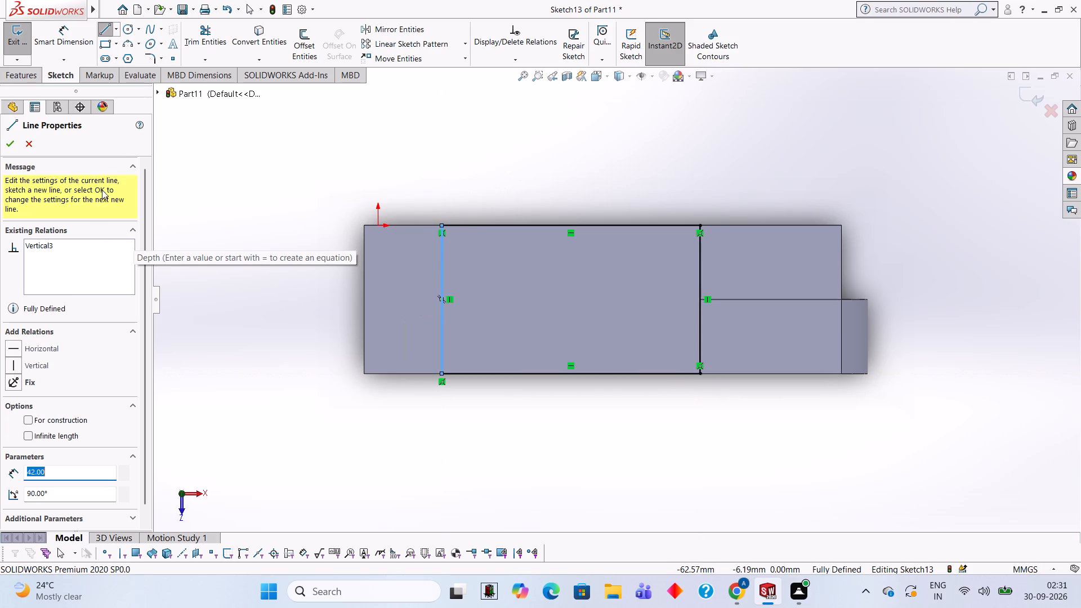
# Extrude-cut the rectangle on the opposite face as a blind cut 17.5 mm deep.
pyautogui.click(28, 80)
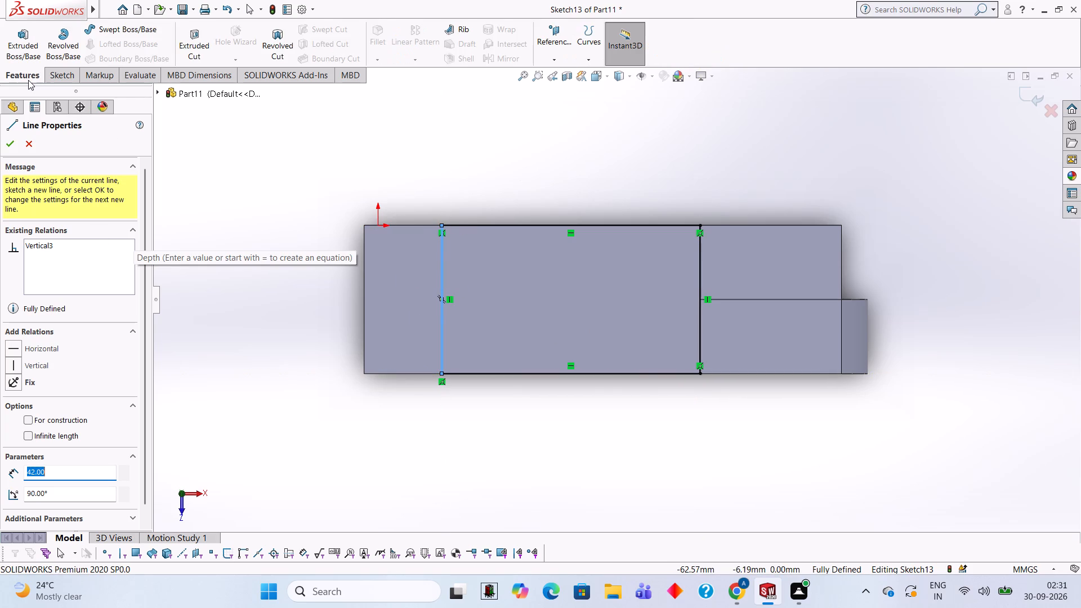
pyautogui.click(194, 37)
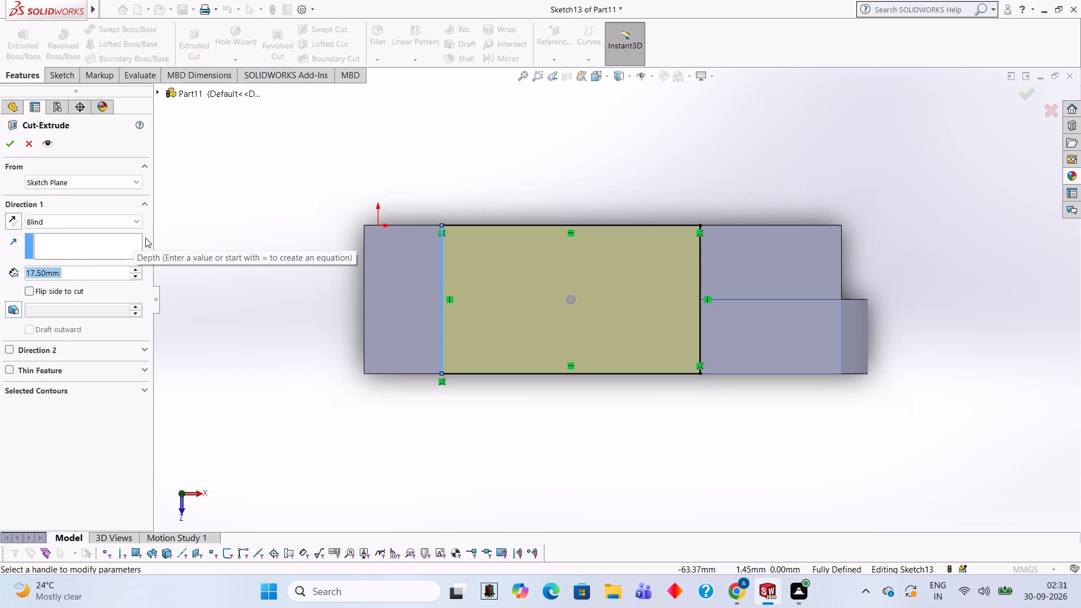
pyautogui.click(15, 135)
pyautogui.click(14, 141)
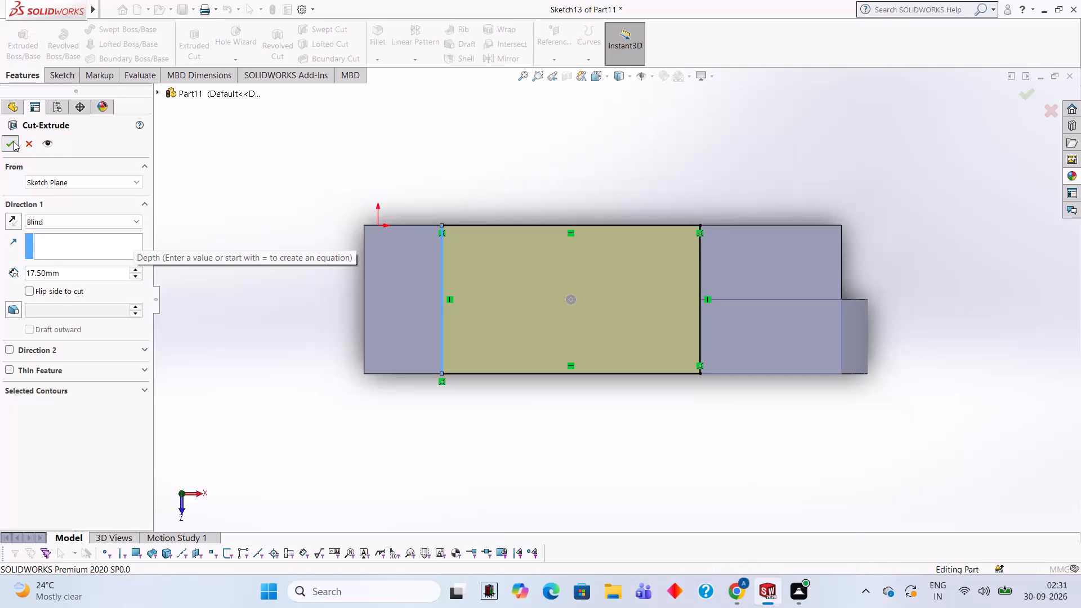
pyautogui.click(224, 342)
pyautogui.moveTo(480, 431); pyautogui.dragTo(501, 318, button='middle')
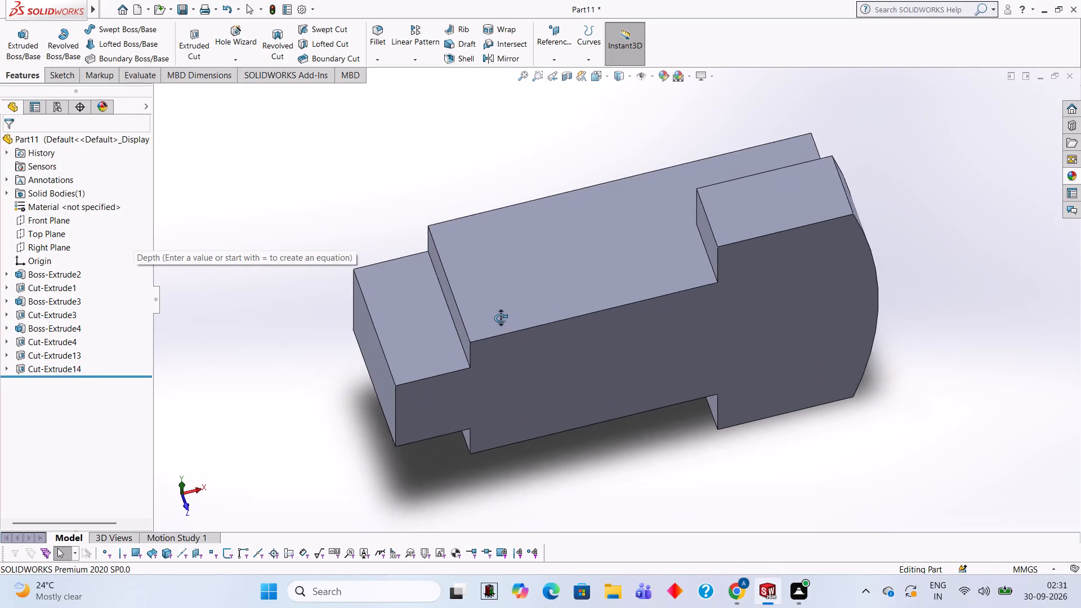
# Examine the block from several angles, including the stepped sides, the underside and the curved end.
pyautogui.moveTo(501, 318); pyautogui.dragTo(501, 316, button='middle')
pyautogui.moveTo(514, 374); pyautogui.dragTo(520, 278, button='middle')
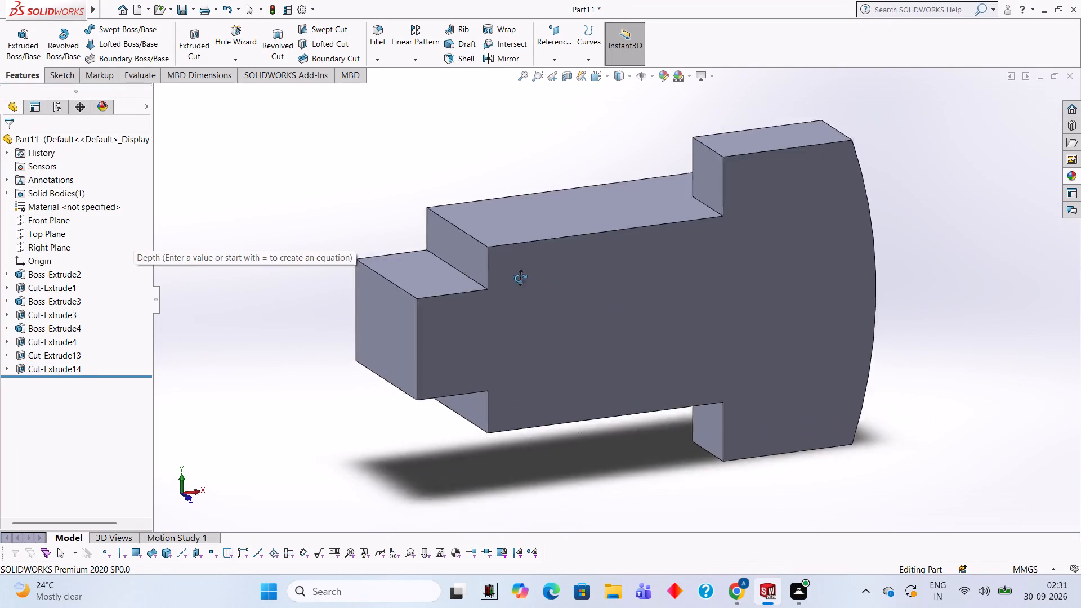
pyautogui.moveTo(520, 278); pyautogui.dragTo(495, 231, button='middle')
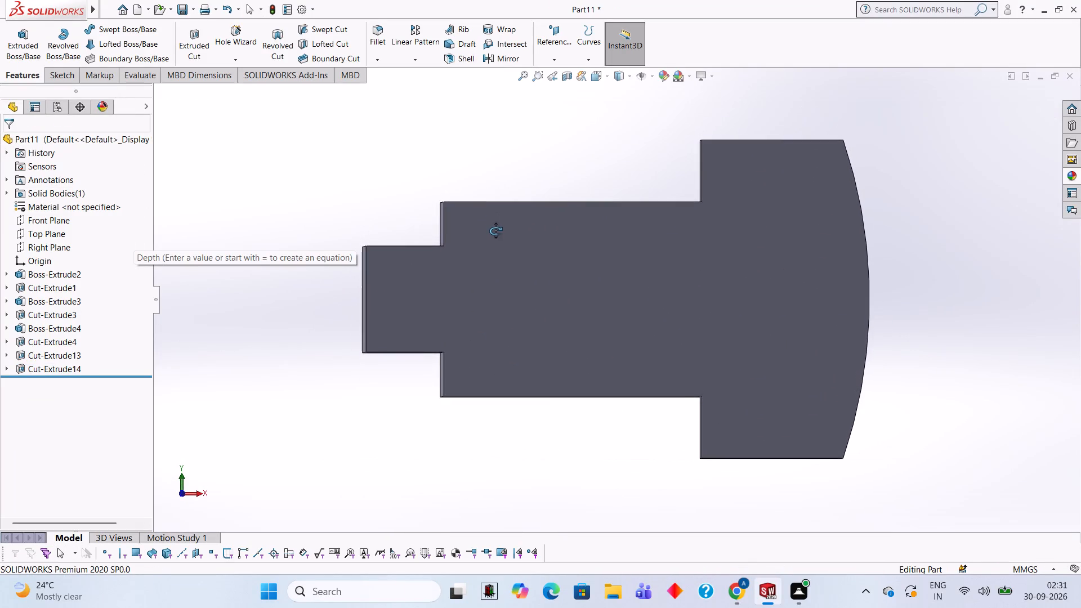
pyautogui.moveTo(495, 231); pyautogui.dragTo(488, 184, button='middle')
pyautogui.moveTo(588, 312); pyautogui.dragTo(600, 227, button='middle')
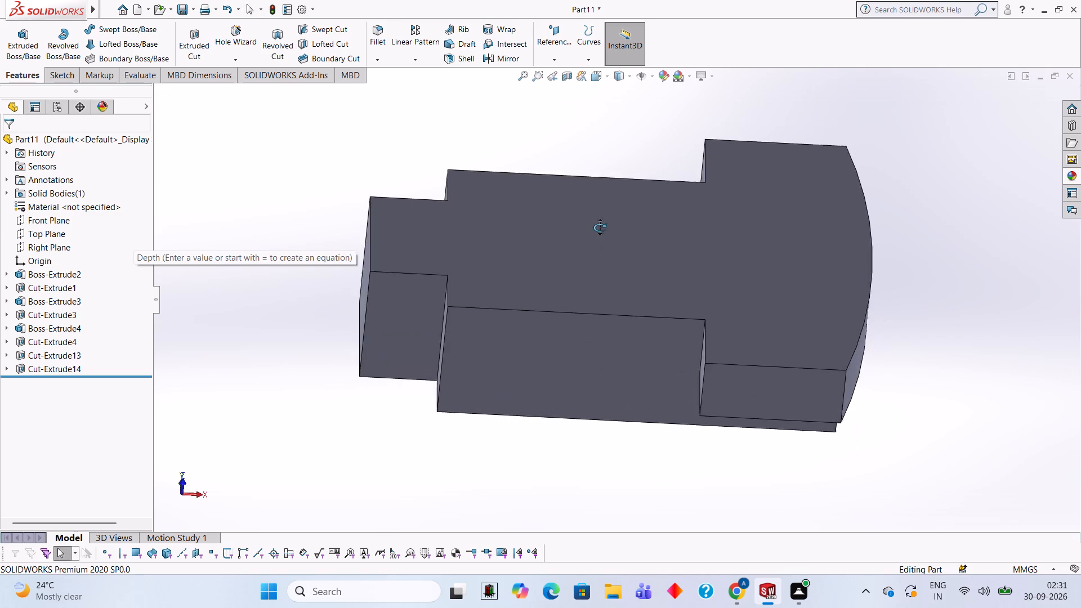
pyautogui.moveTo(600, 227); pyautogui.dragTo(580, 193, button='middle')
pyautogui.moveTo(589, 278); pyautogui.dragTo(614, 269, button='middle')
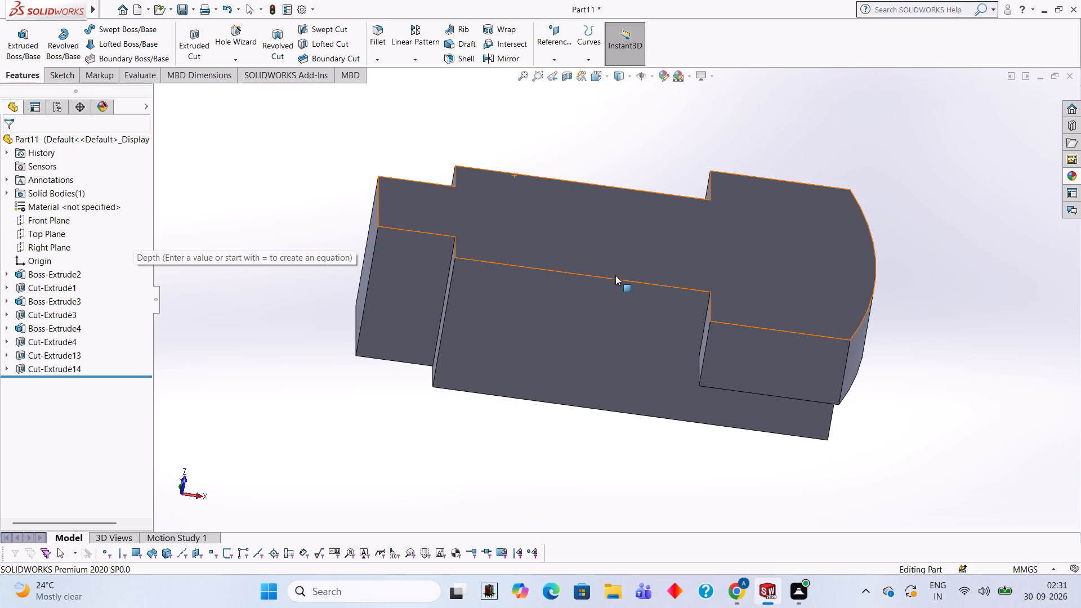
pyautogui.moveTo(759, 233); pyautogui.dragTo(751, 209, button='middle')
pyautogui.moveTo(741, 224); pyautogui.dragTo(714, 208, button='middle')
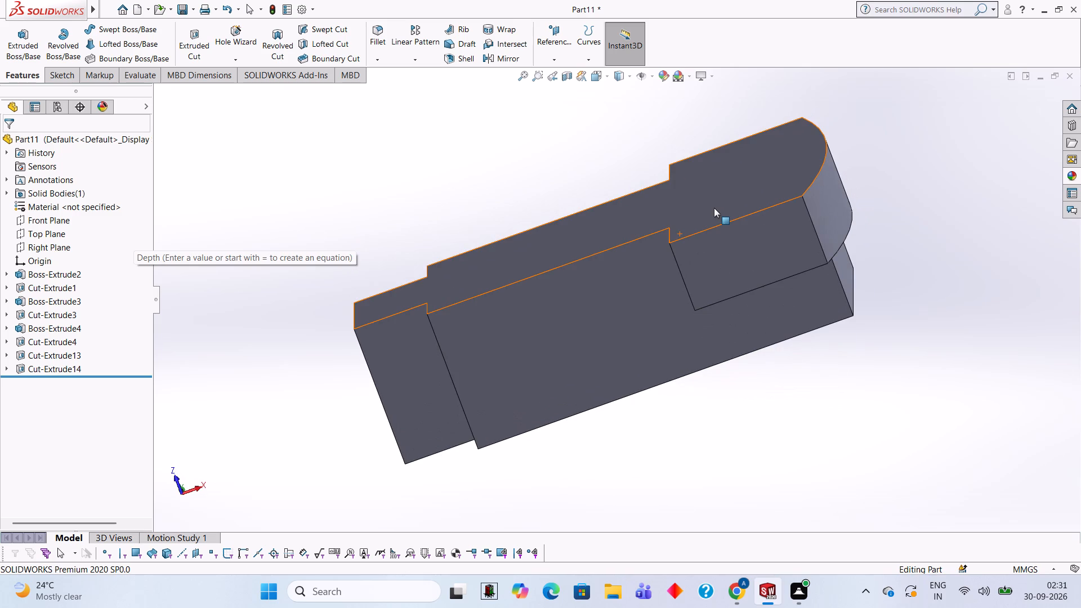
pyautogui.moveTo(748, 221); pyautogui.dragTo(707, 242, button='middle')
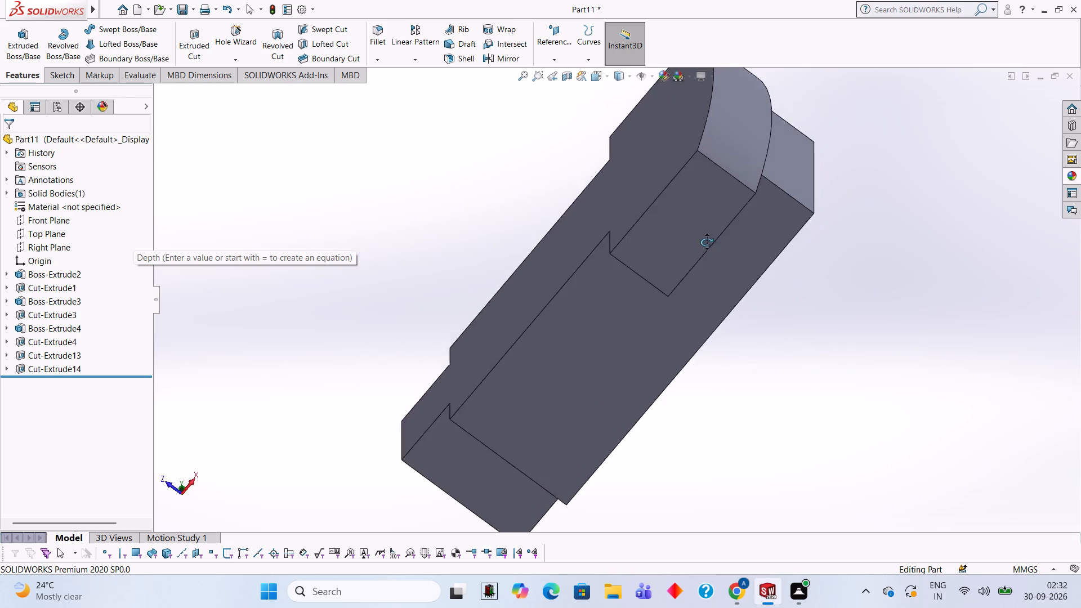
pyautogui.moveTo(707, 242); pyautogui.dragTo(680, 386, button='middle')
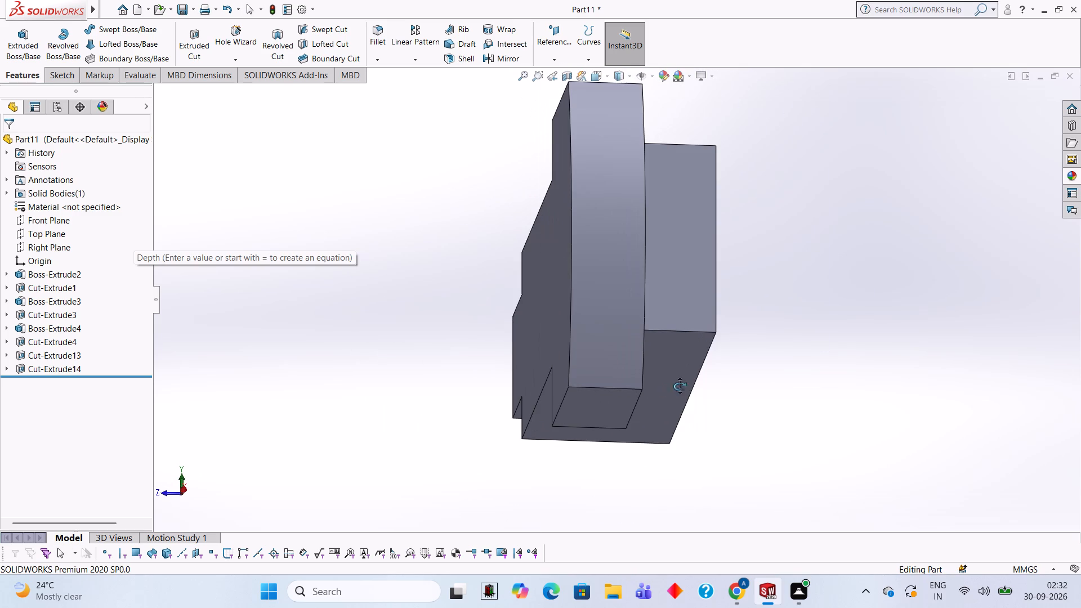
pyautogui.moveTo(680, 386); pyautogui.dragTo(779, 291, button='middle')
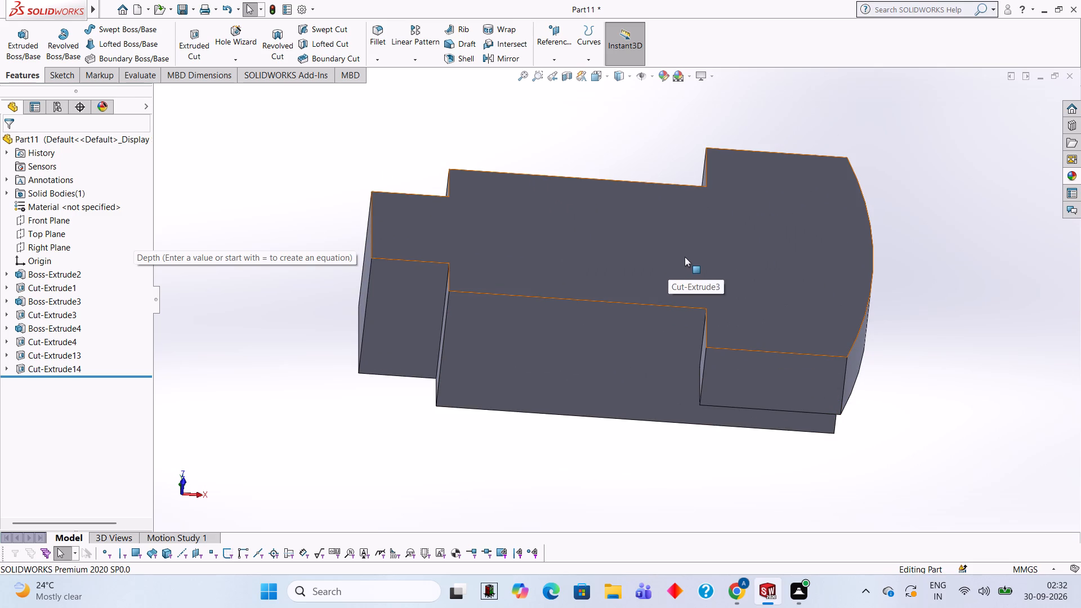
# Start a new sketch on the block's large stepped profile face (facing +Z), viewed square-on.
pyautogui.moveTo(618, 187); pyautogui.dragTo(613, 307, button='middle')
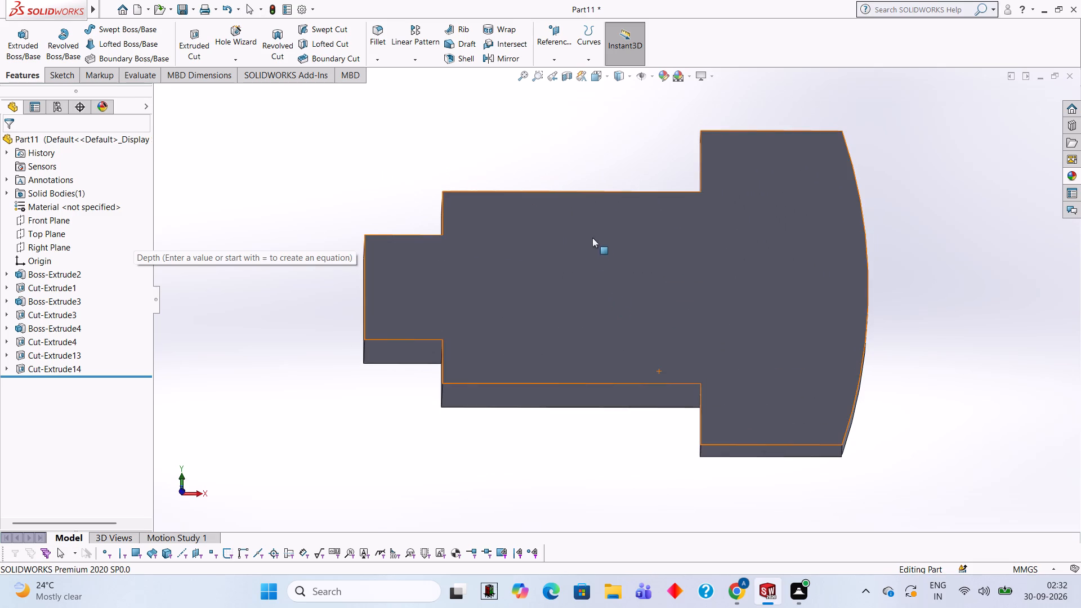
pyautogui.moveTo(592, 249); pyautogui.dragTo(587, 292, button='middle')
pyautogui.click(603, 312)
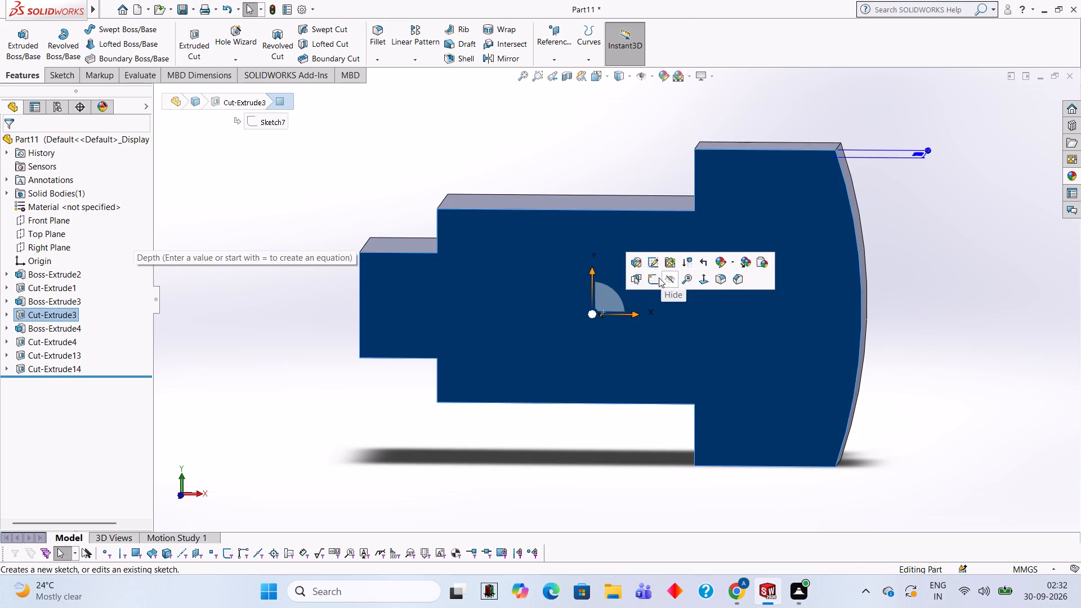
pyautogui.click(655, 278)
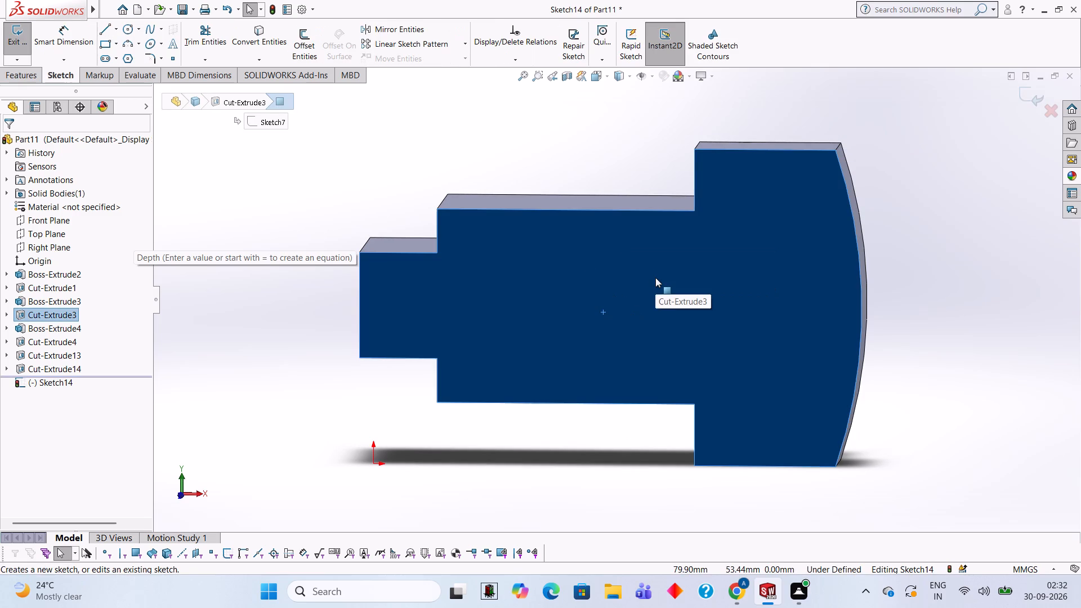
pyautogui.hotkey('ctrl', '8')
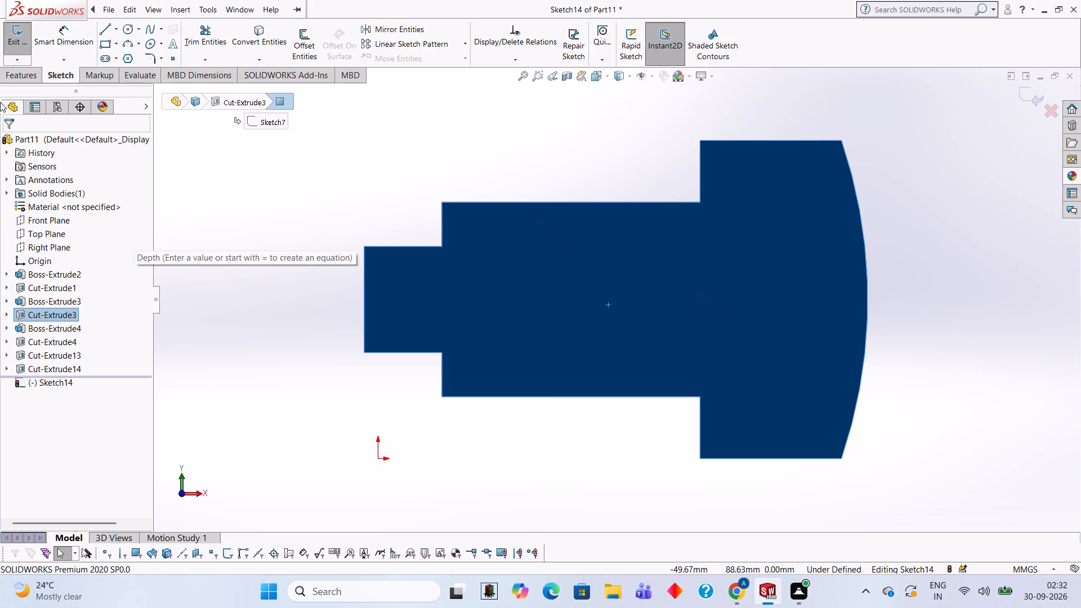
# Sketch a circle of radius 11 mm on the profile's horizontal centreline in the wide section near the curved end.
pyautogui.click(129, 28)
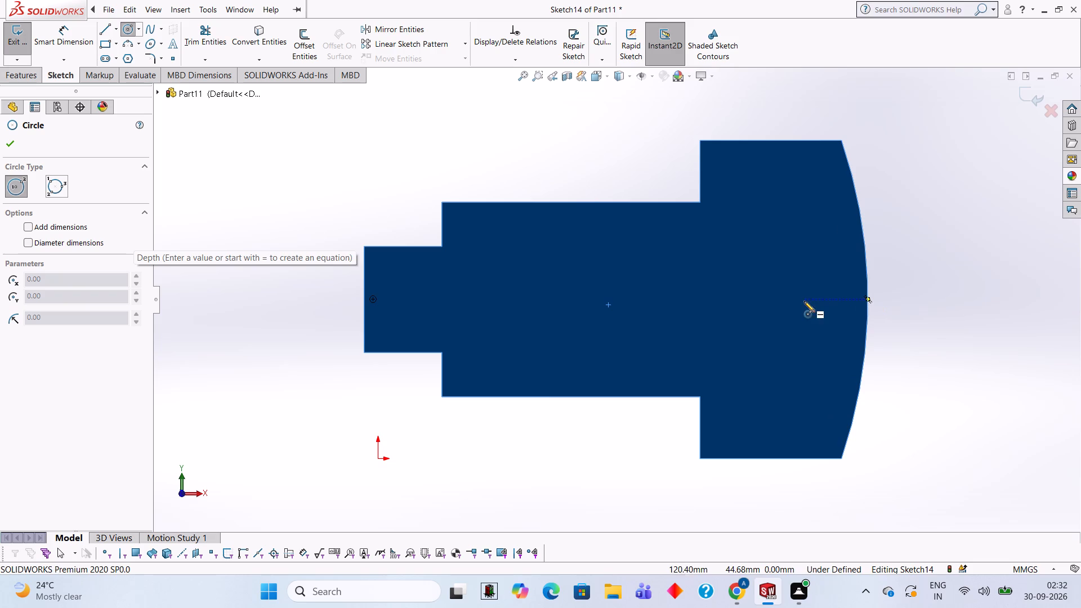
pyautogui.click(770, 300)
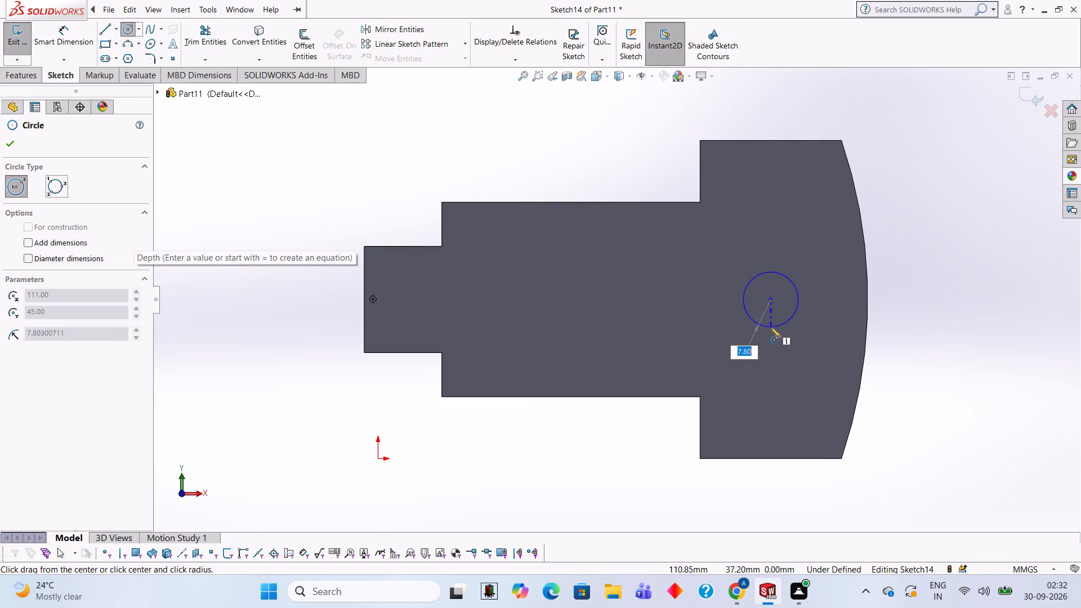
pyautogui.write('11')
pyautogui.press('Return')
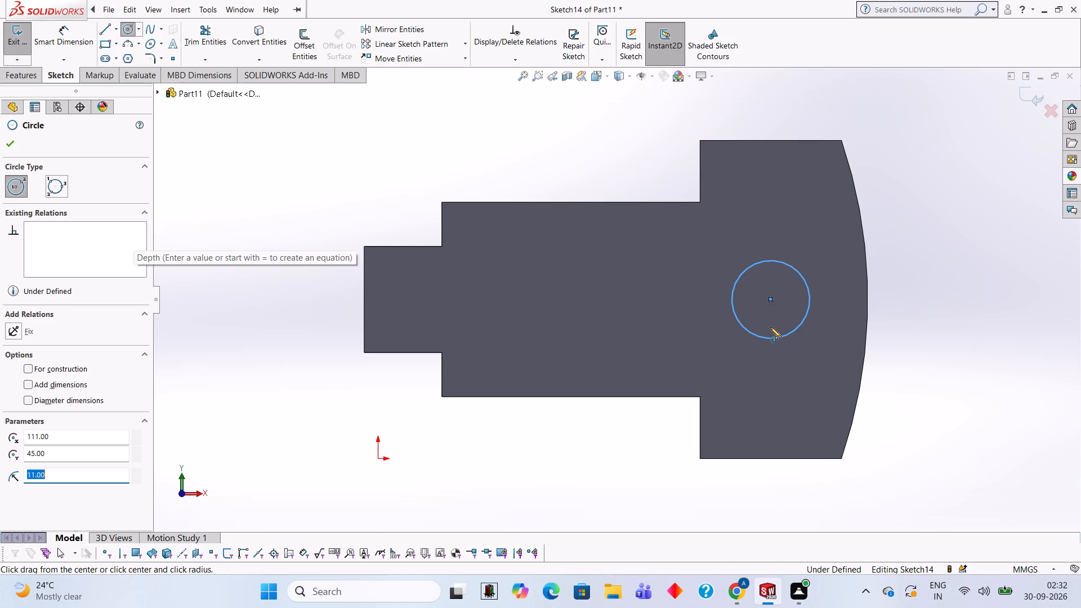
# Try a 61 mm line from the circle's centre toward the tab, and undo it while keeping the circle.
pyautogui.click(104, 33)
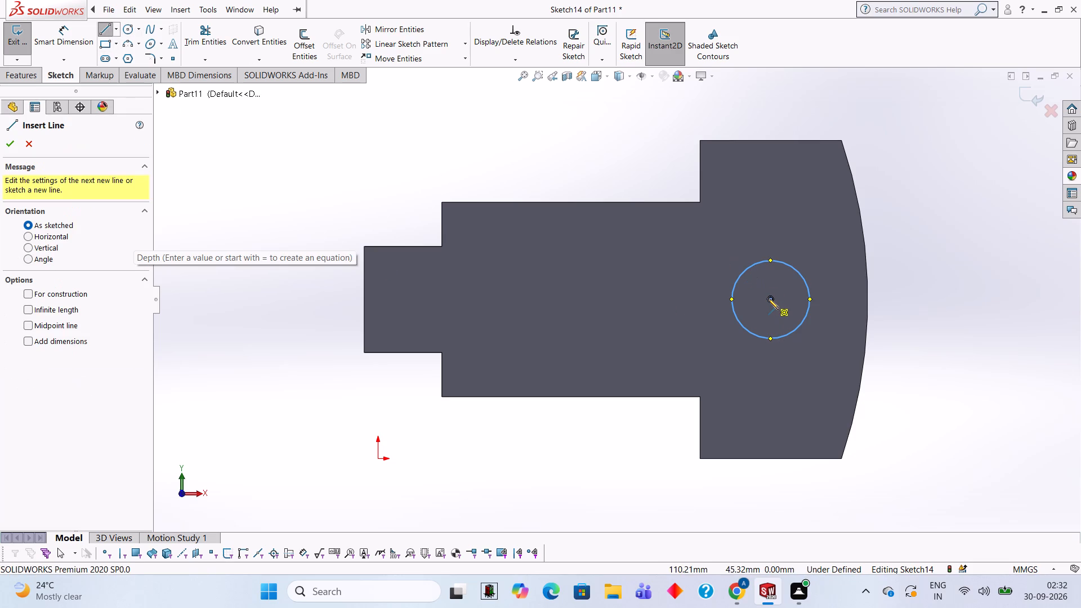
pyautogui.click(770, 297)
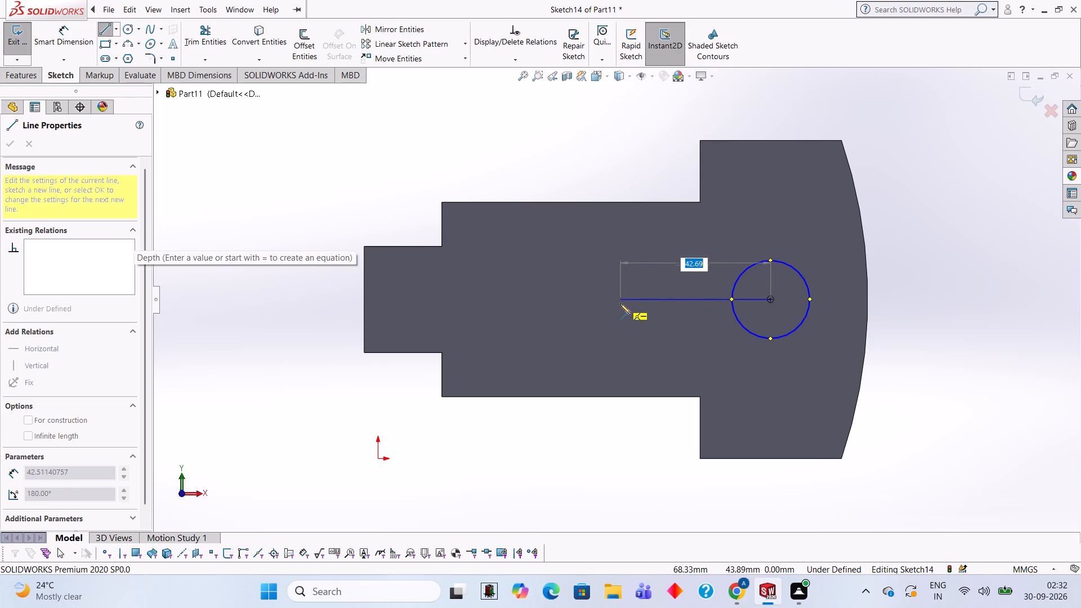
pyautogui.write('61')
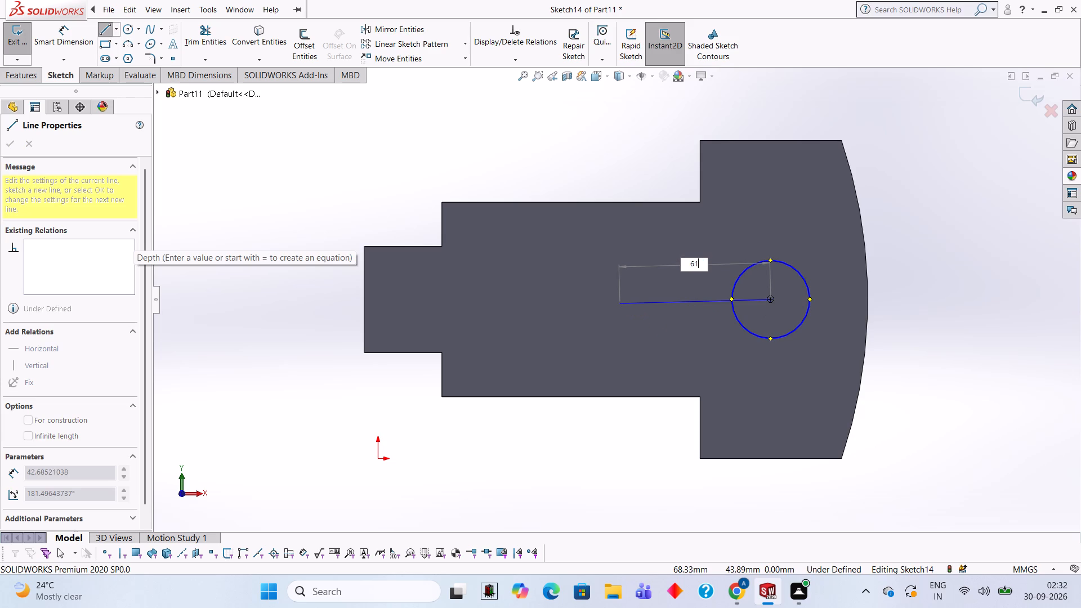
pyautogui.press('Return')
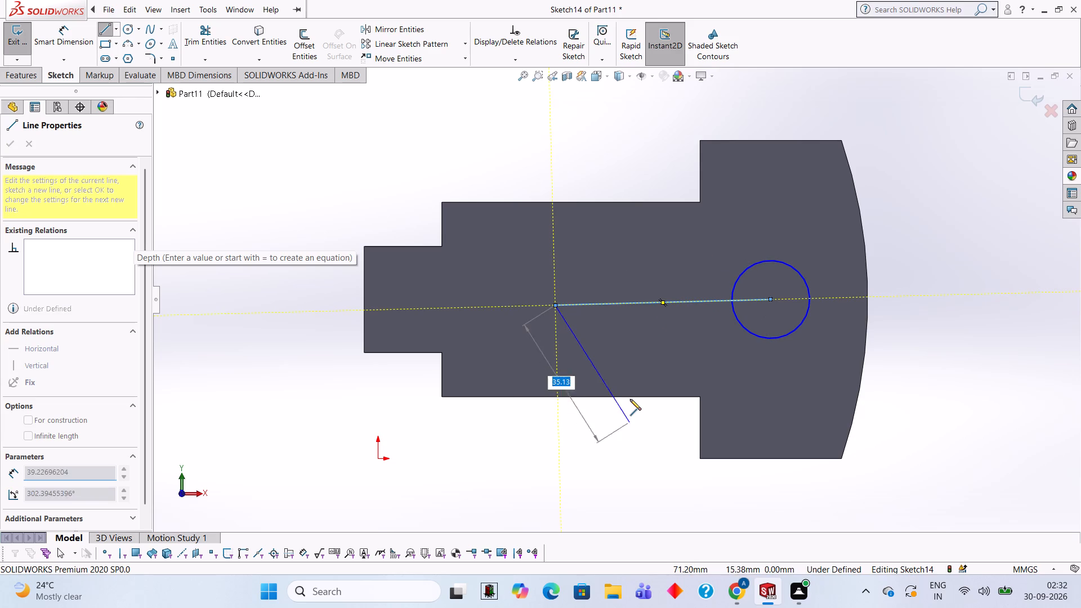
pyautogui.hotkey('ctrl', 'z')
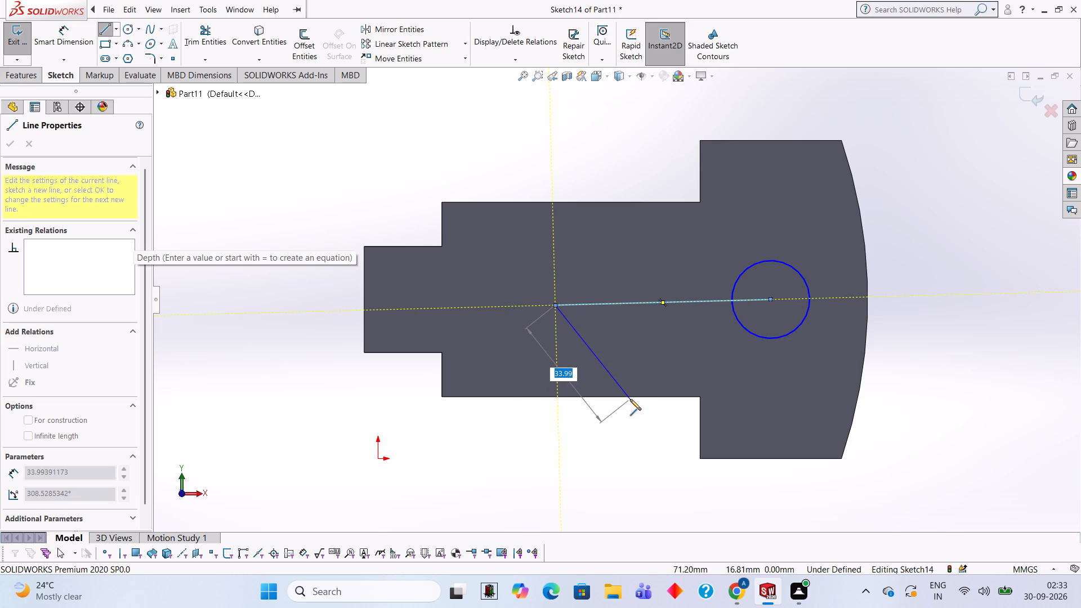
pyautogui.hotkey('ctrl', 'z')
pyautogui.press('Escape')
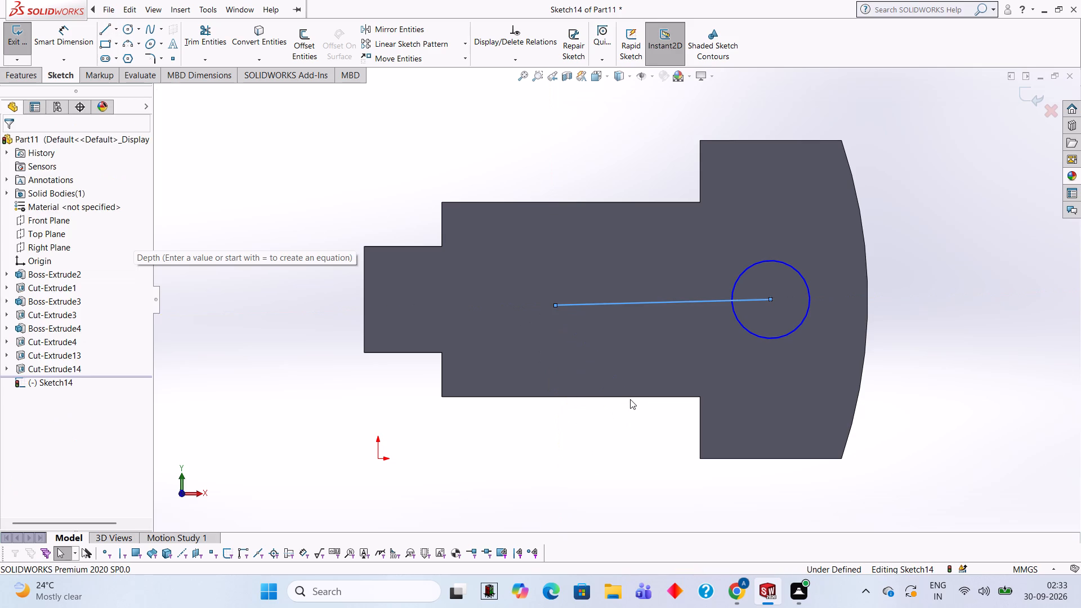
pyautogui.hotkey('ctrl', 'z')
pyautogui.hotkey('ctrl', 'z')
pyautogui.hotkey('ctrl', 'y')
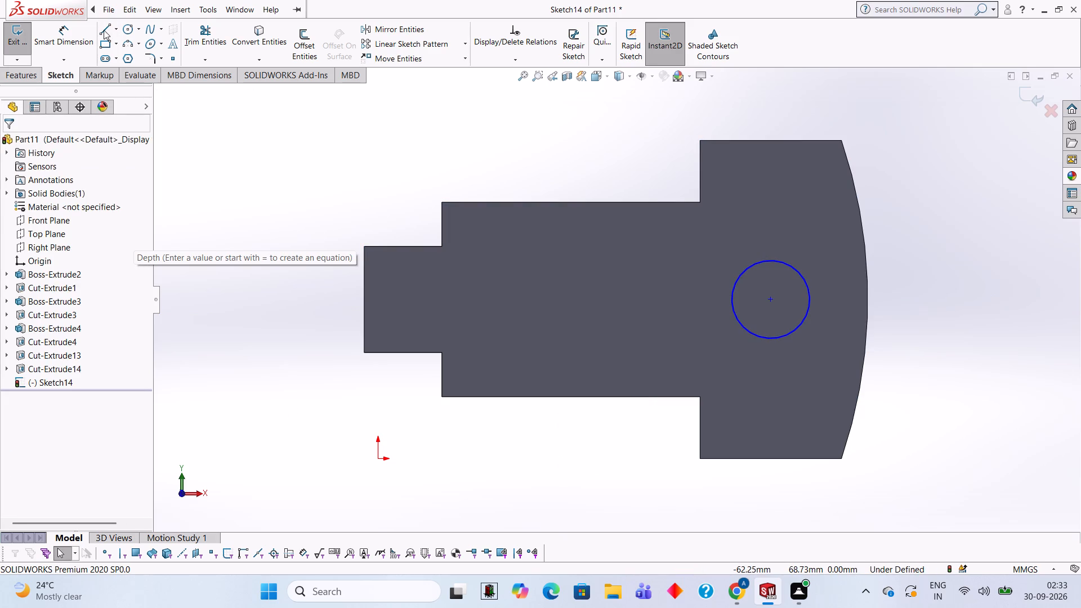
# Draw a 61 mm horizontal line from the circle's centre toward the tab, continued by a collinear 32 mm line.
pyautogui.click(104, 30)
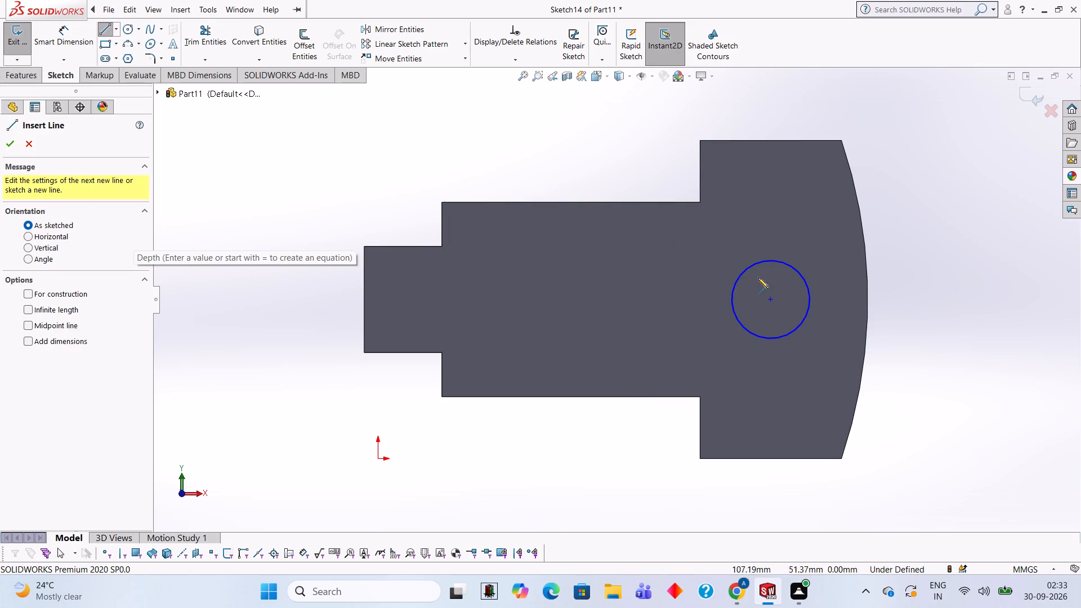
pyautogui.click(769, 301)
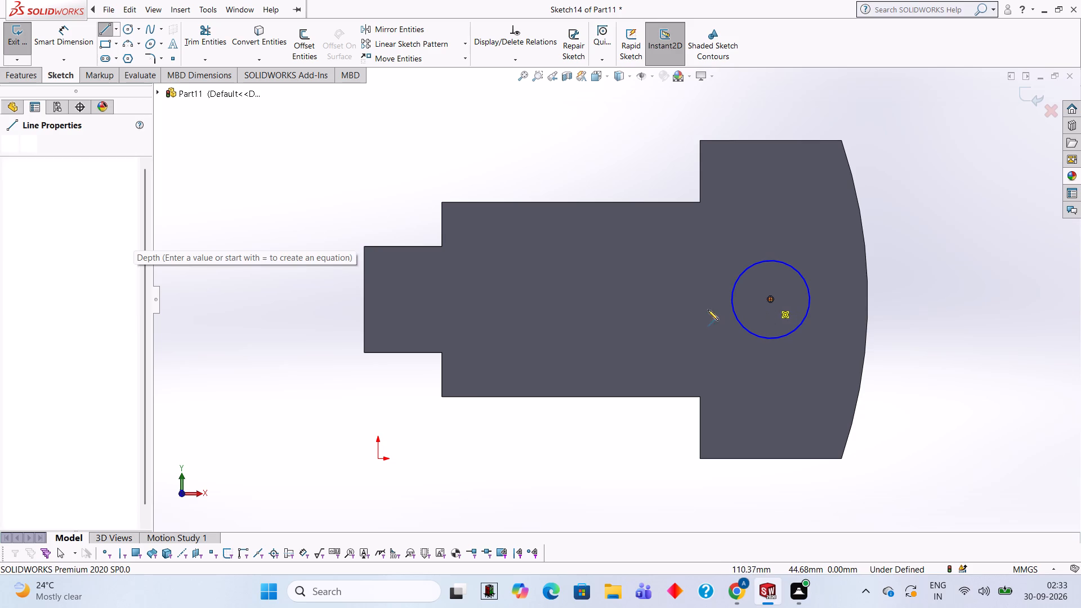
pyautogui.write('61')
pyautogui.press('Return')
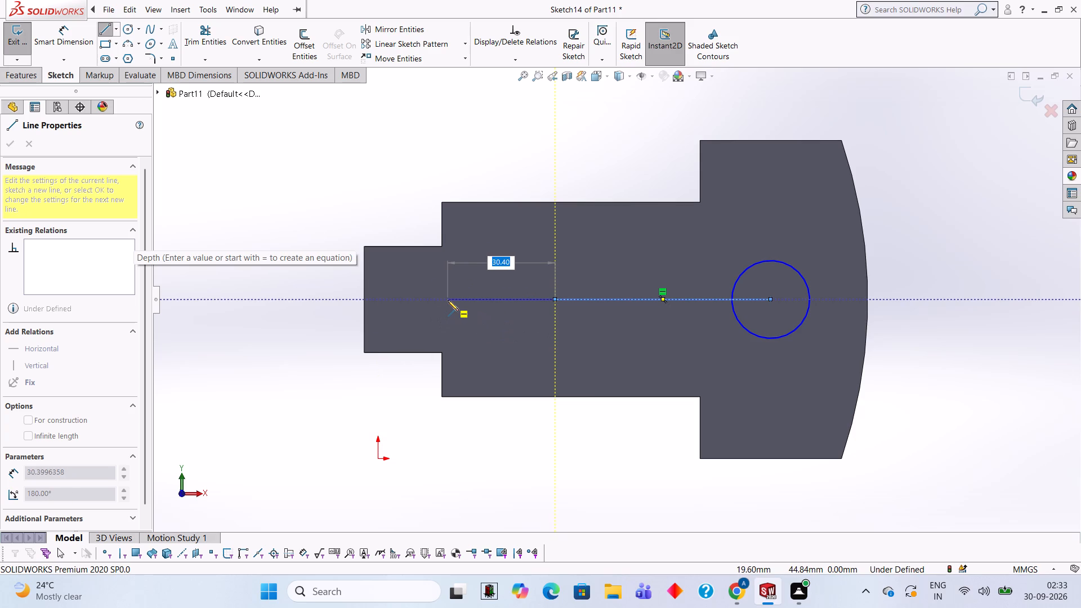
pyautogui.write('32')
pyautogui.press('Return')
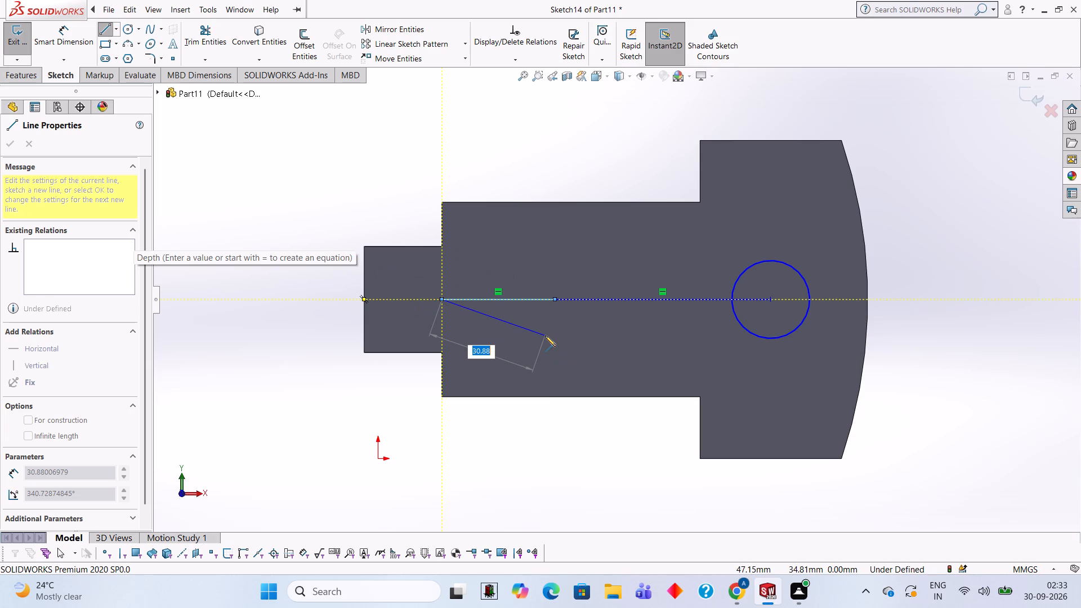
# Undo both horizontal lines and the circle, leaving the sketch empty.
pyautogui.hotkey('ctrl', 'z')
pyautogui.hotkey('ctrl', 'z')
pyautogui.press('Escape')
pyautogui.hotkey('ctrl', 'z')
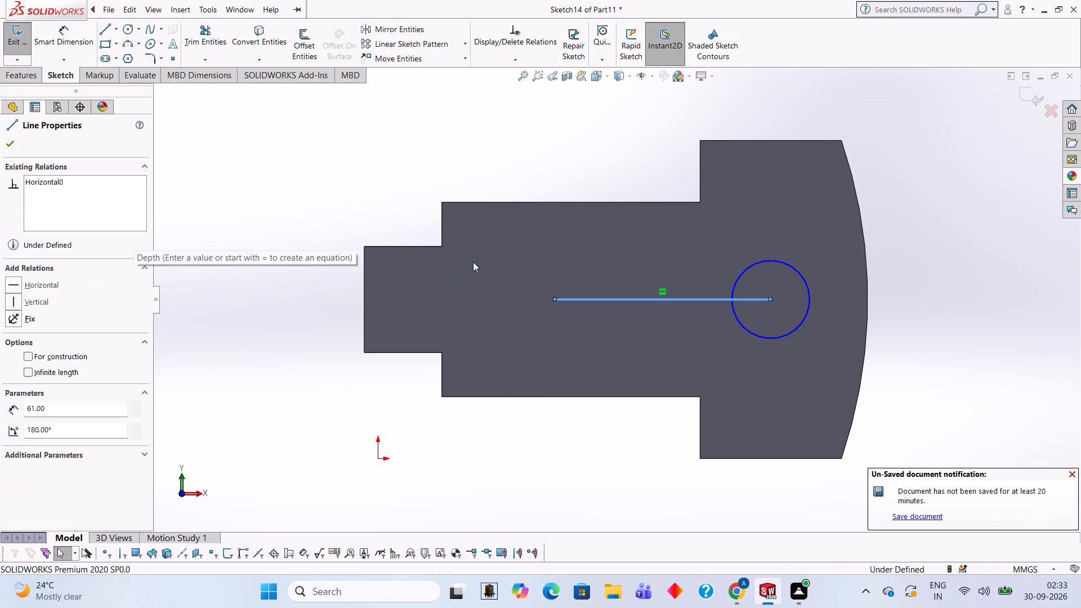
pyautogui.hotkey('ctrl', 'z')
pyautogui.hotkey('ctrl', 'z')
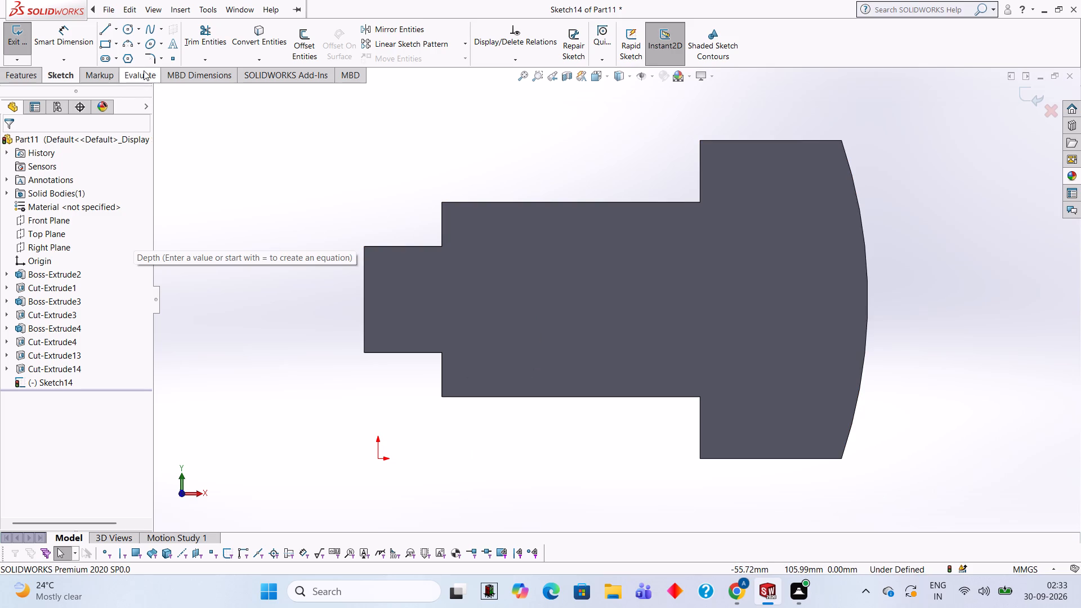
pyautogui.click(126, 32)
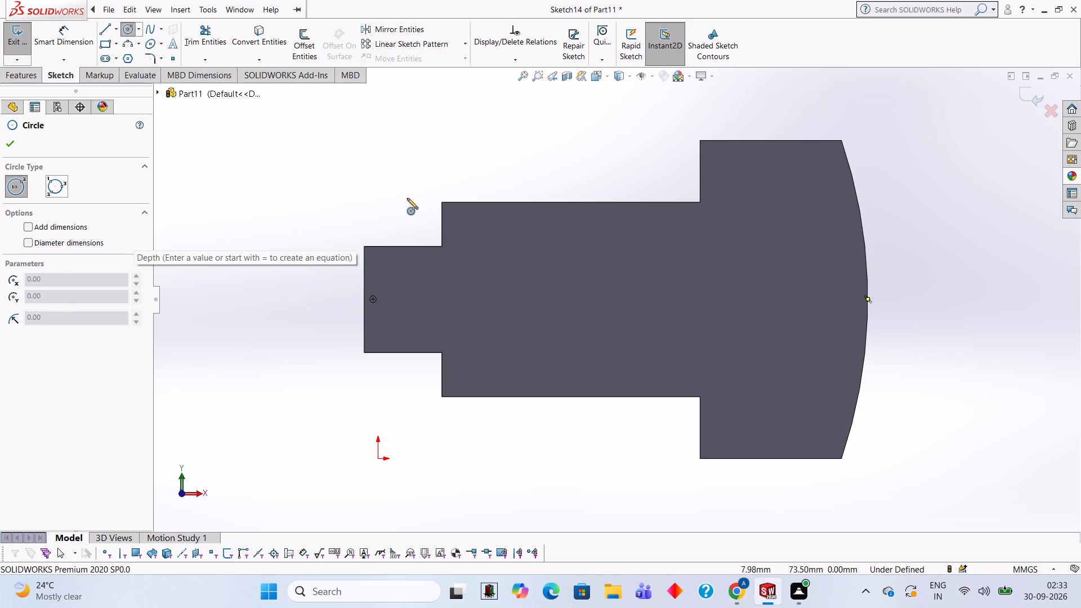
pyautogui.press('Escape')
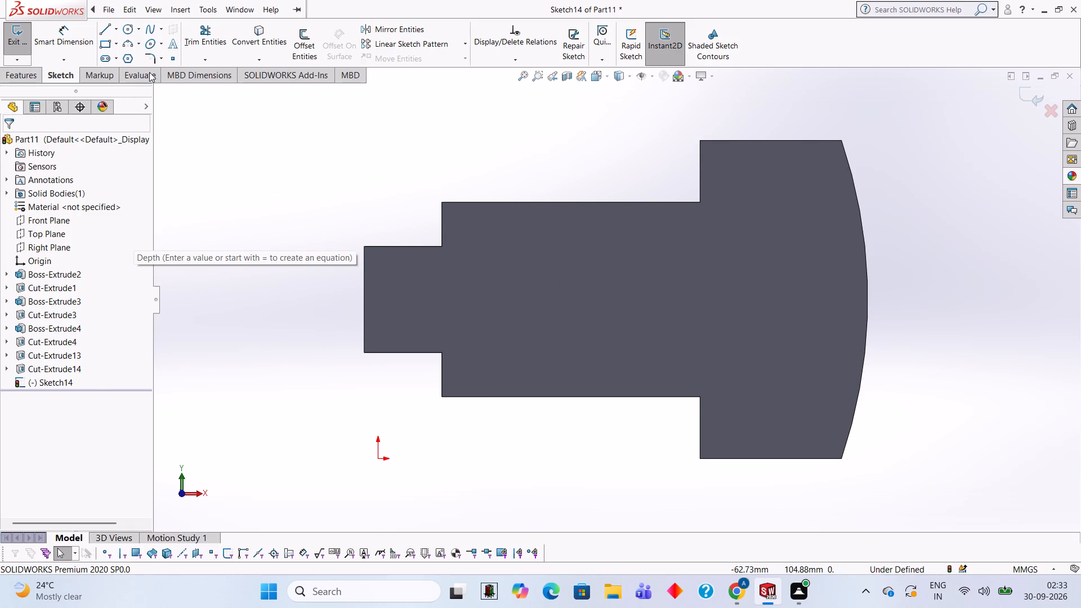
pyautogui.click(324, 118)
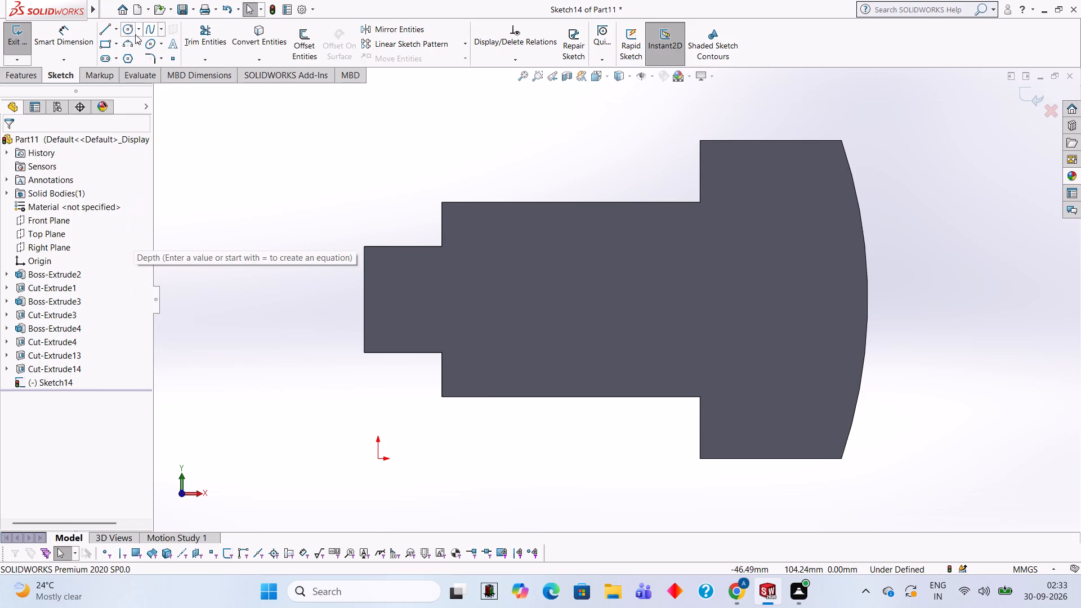
# Draw a 115 mm horizontal line from the midpoint of the tab's end edge toward the curved end.
pyautogui.click(105, 26)
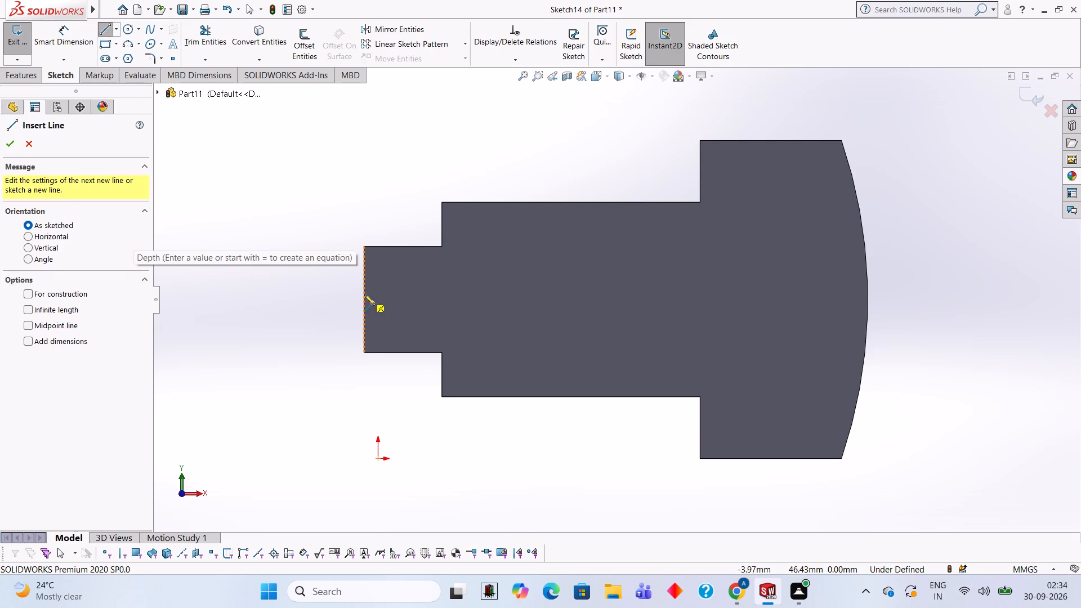
pyautogui.click(364, 298)
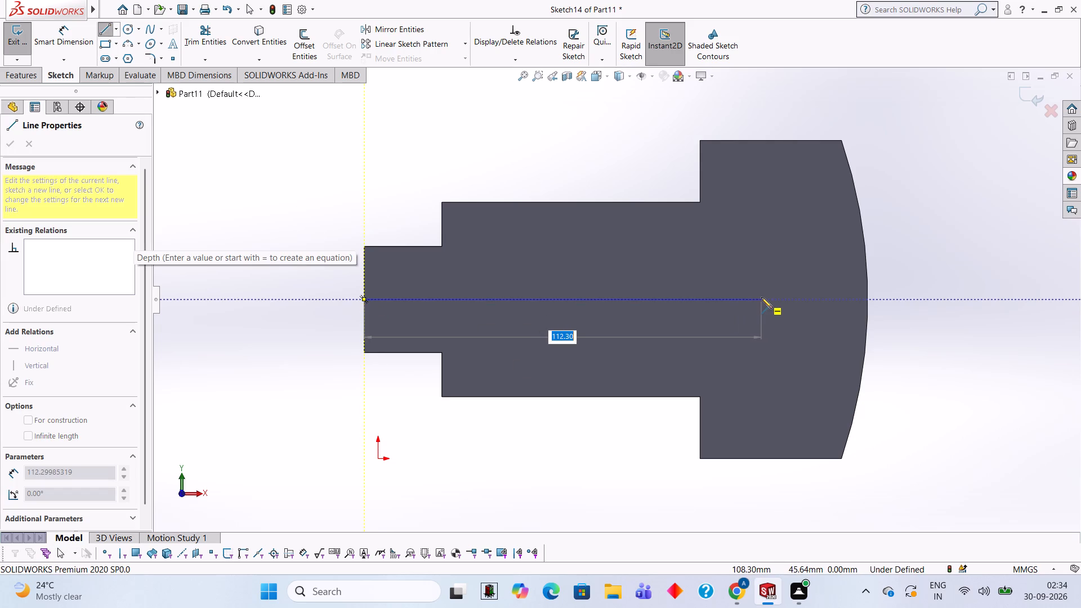
pyautogui.write('115')
pyautogui.press('Return')
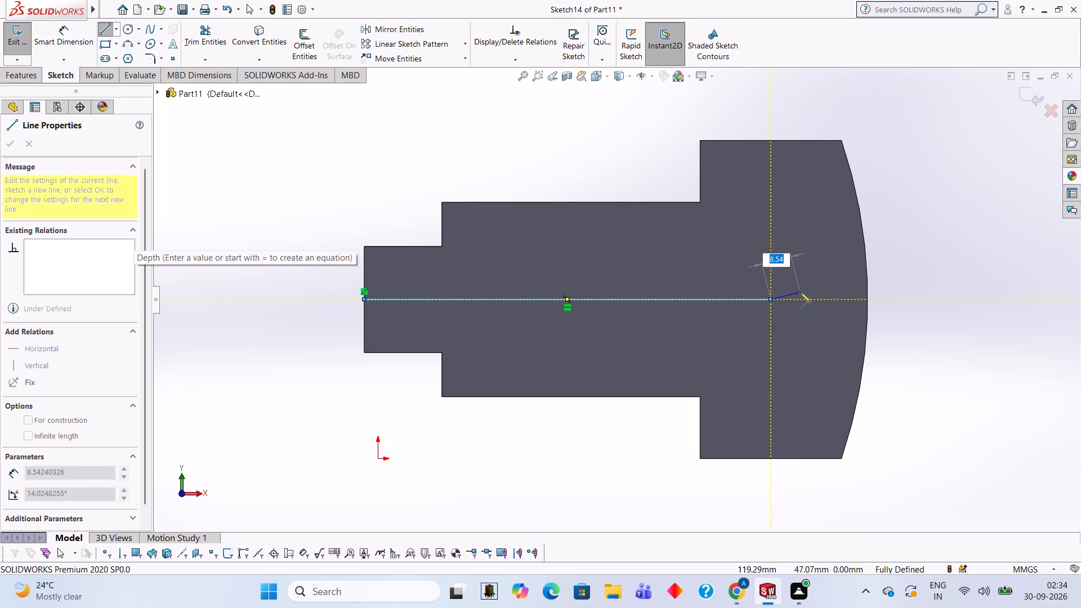
# Draw a circle of 11 mm radius centred on the centreline's end nearest the curved side.
pyautogui.press('Escape')
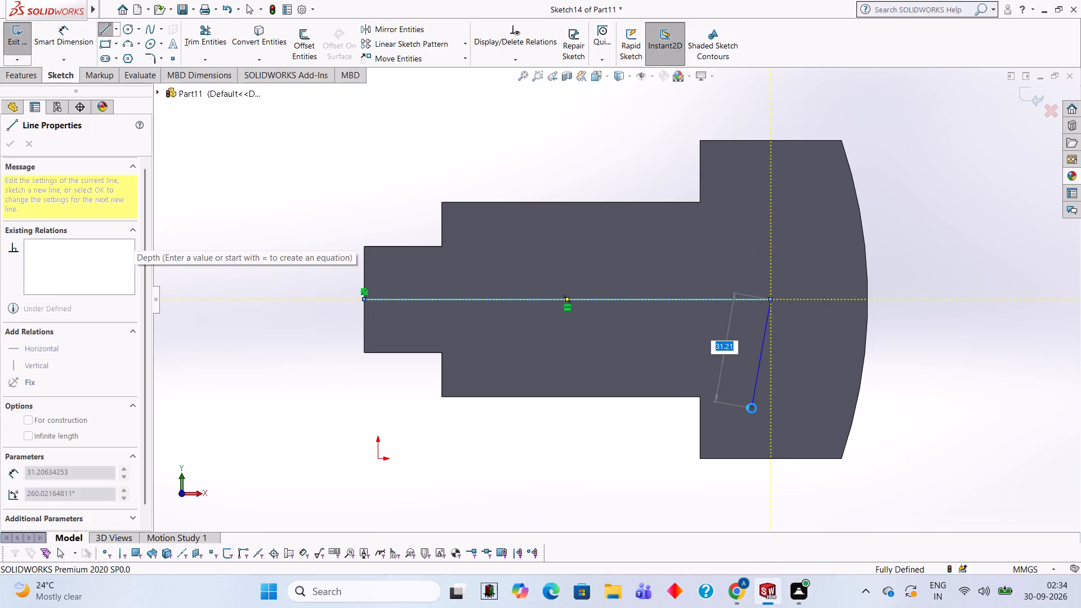
pyautogui.click(123, 28)
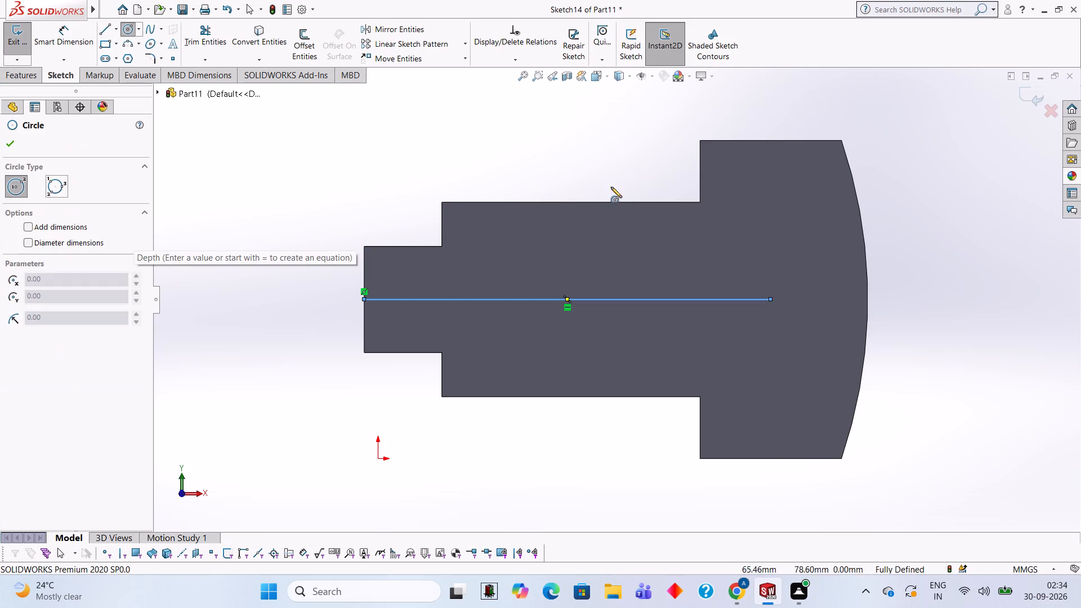
pyautogui.click(771, 299)
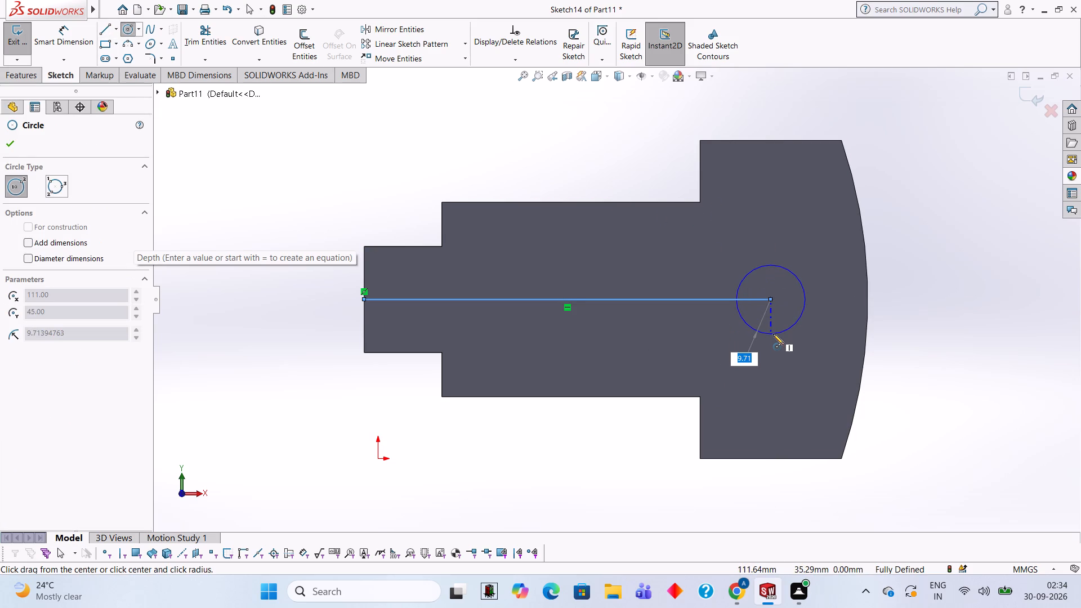
pyautogui.write('11')
pyautogui.press('Return')
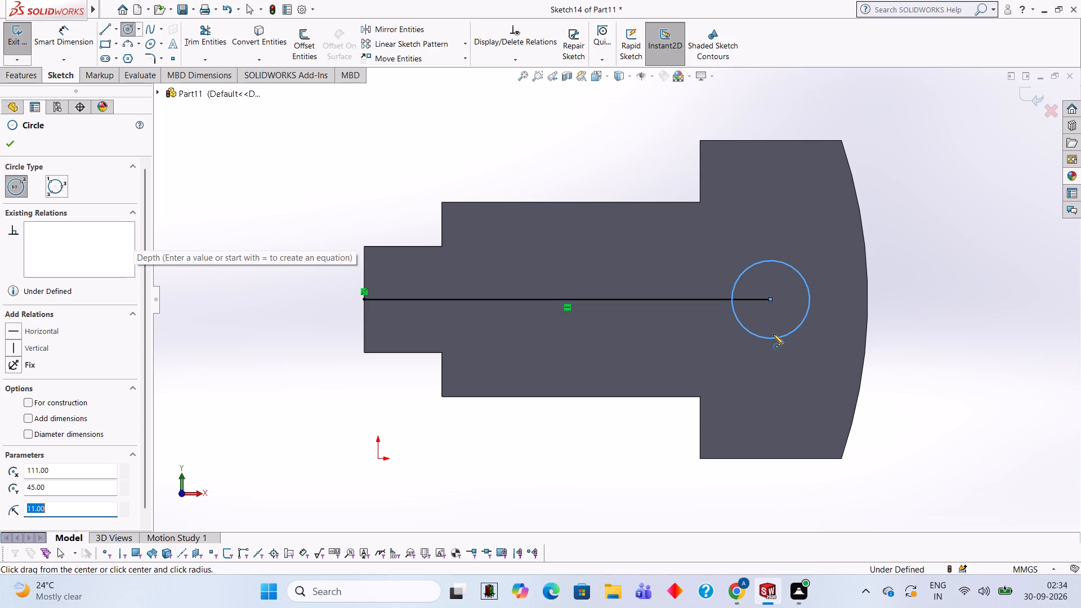
# Draw a 61 mm horizontal line from the curved end's upper corner toward the tab, continued vertically down to the centreline.
pyautogui.click(106, 28)
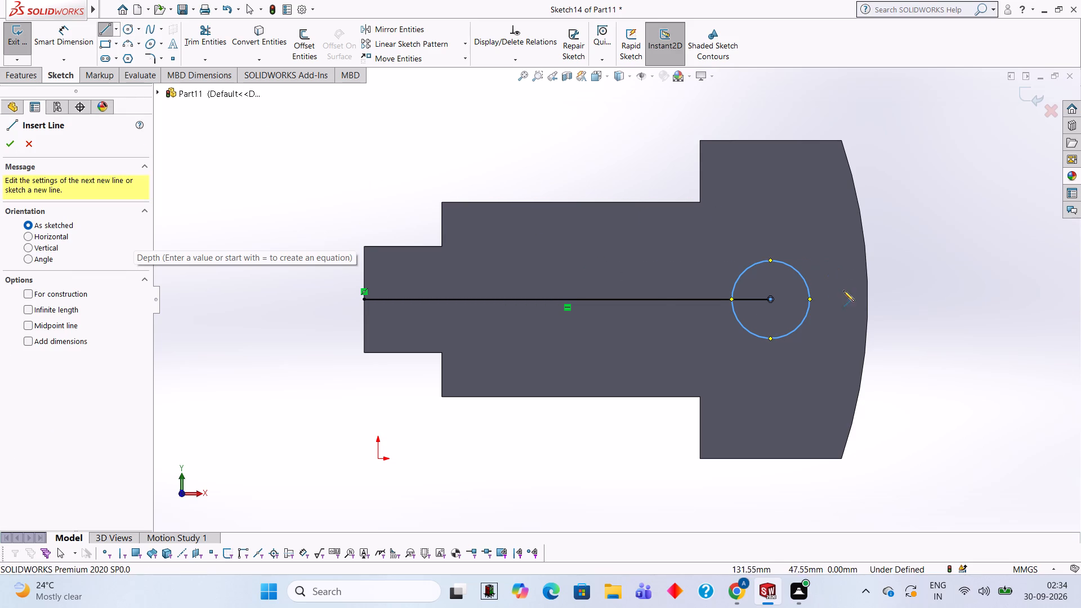
pyautogui.click(841, 140)
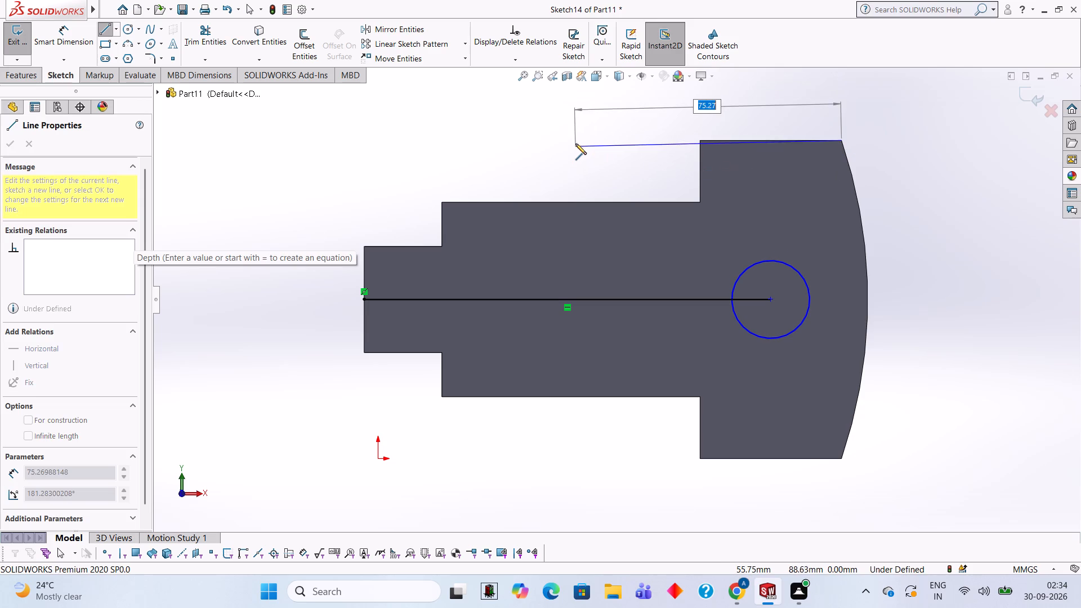
pyautogui.write('61')
pyautogui.press('Return')
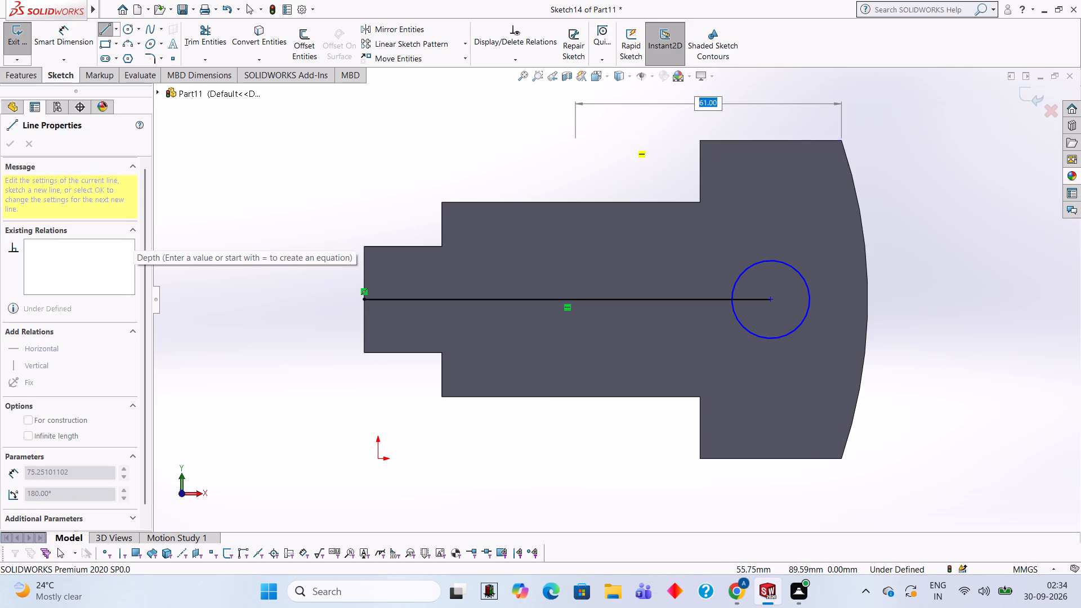
pyautogui.click(624, 299)
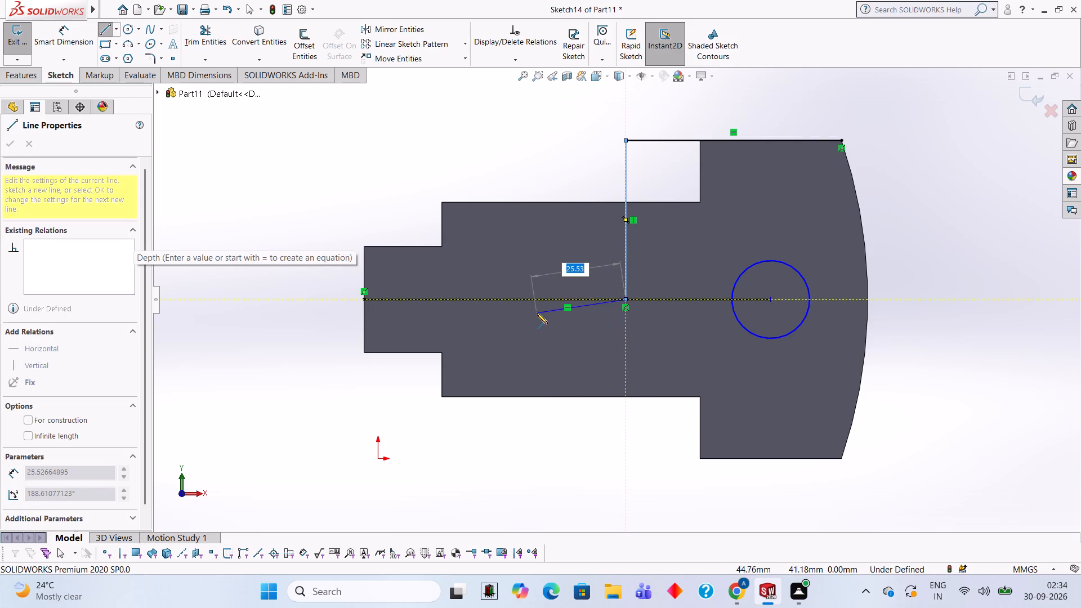
pyautogui.press('Escape')
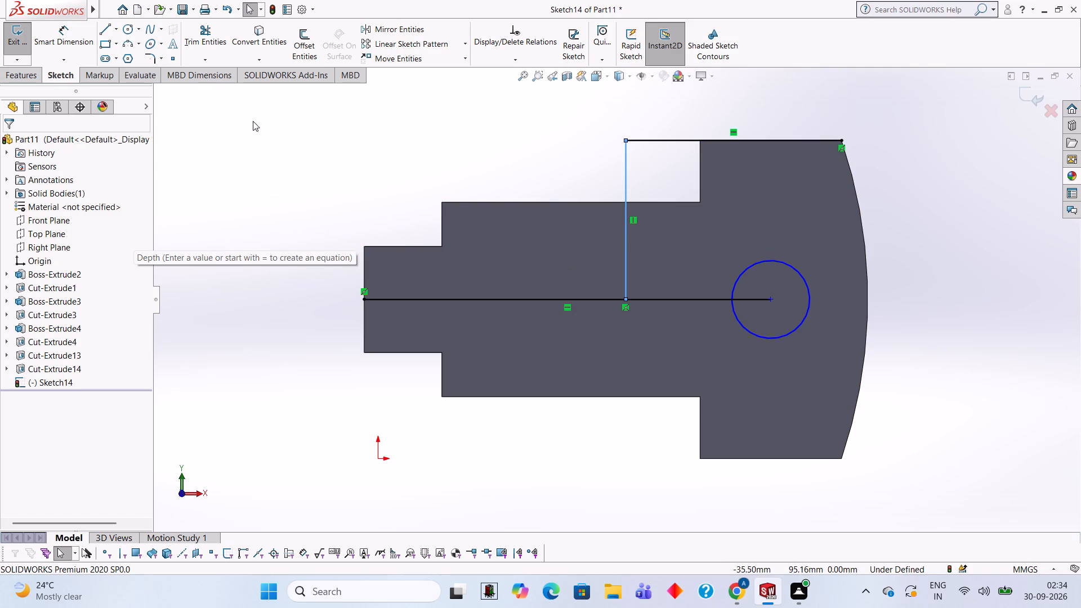
# Draw a circle centred where the vertical line meets the centreline, with an 8 mm radius worked out as 16/2 in Calculator.
pyautogui.click(128, 29)
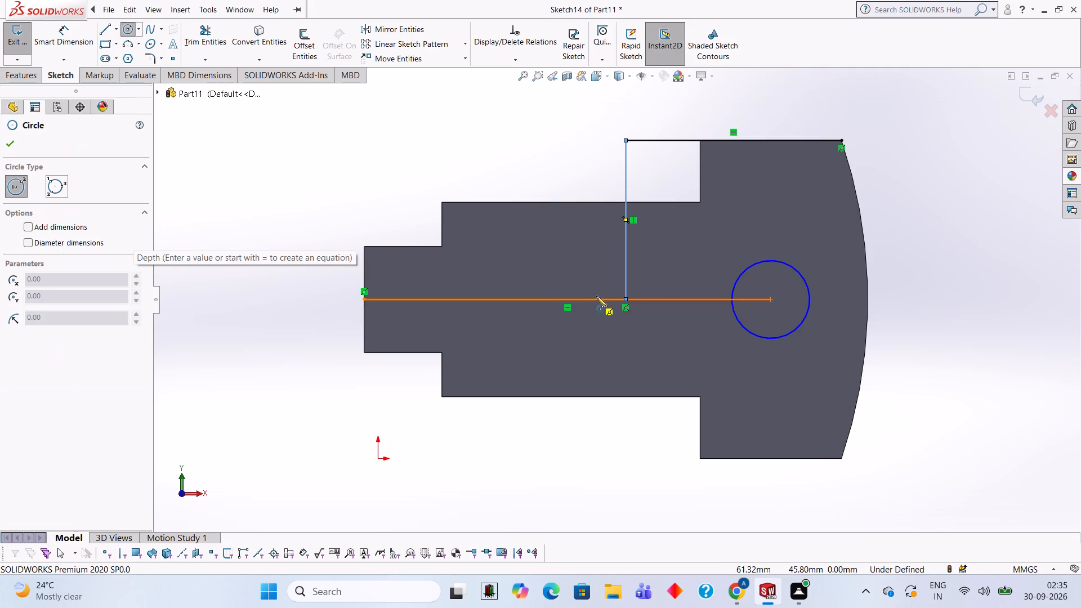
pyautogui.click(624, 299)
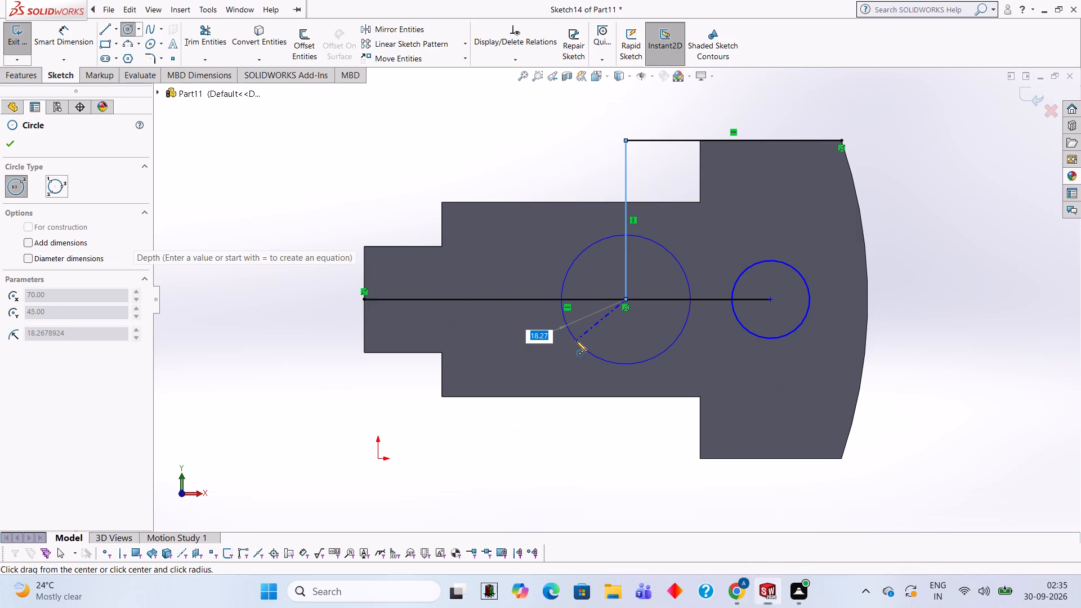
pyautogui.write('16')
pyautogui.write('/2')
pyautogui.press('Return')
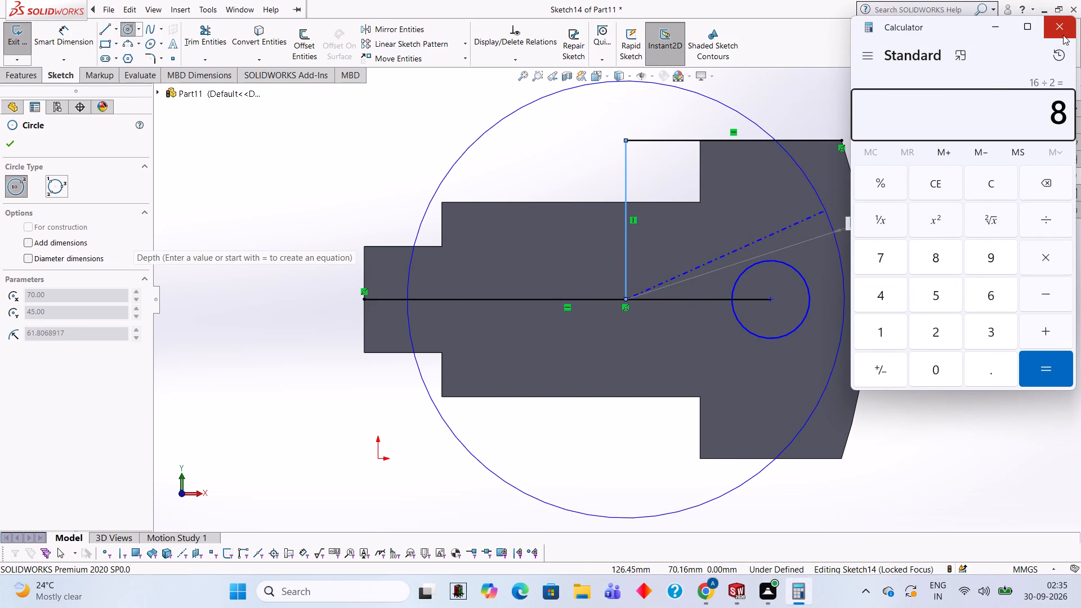
pyautogui.click(1072, 23)
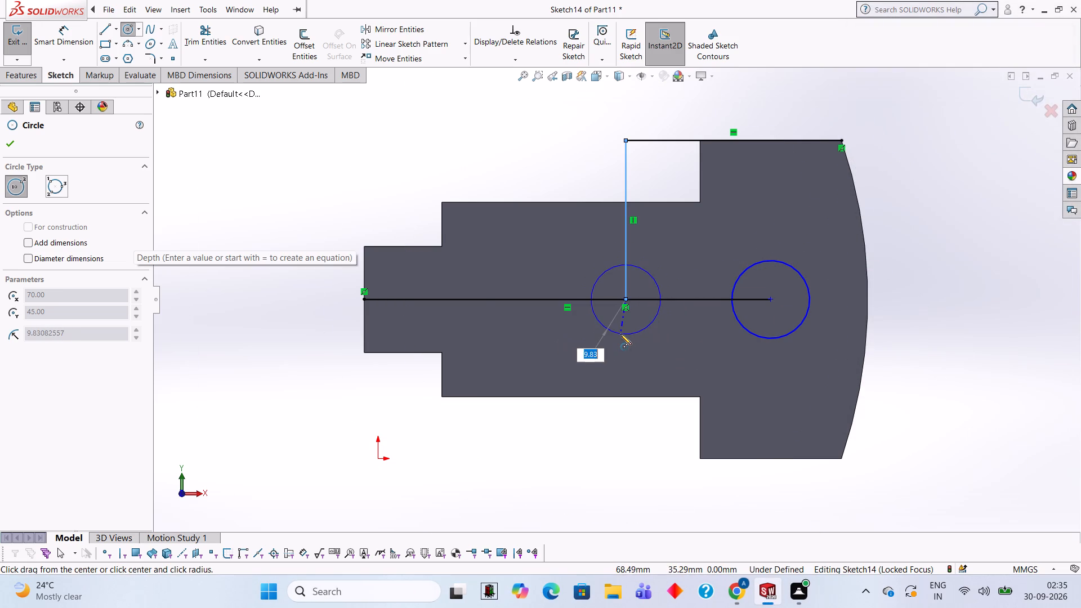
pyautogui.press('8')
pyautogui.press('Return')
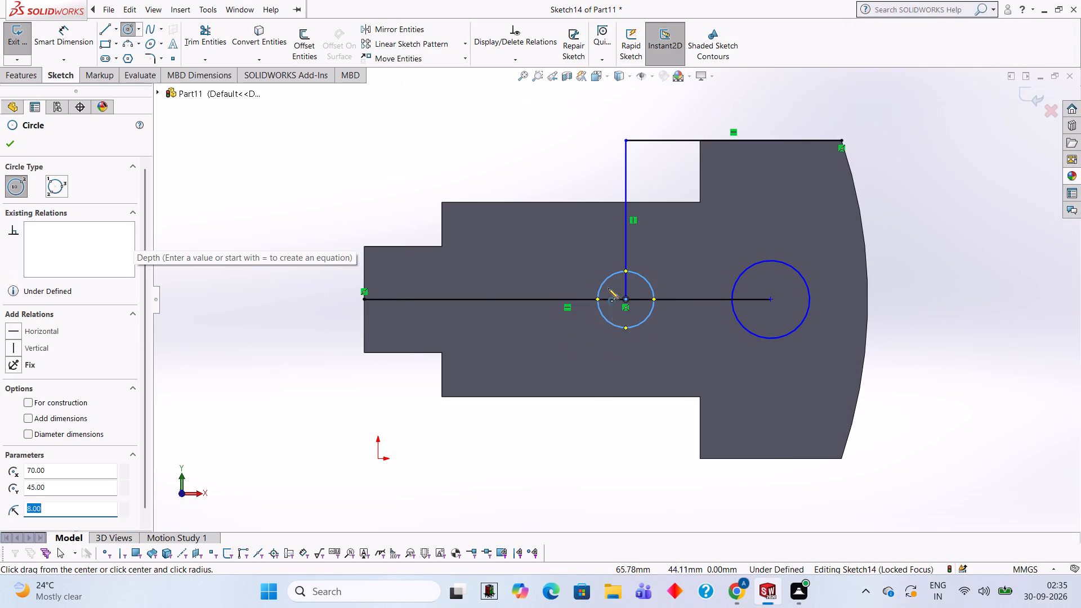
# Draw a 32 mm horizontal line along the centreline from the 8 mm radius circle's centre toward the tab.
pyautogui.click(105, 31)
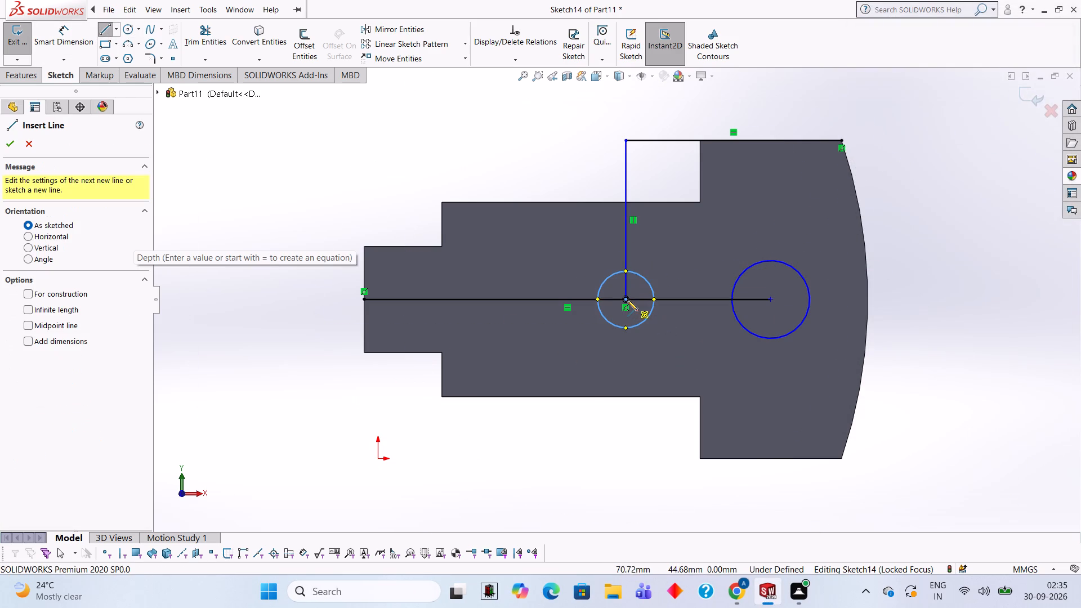
pyautogui.click(625, 301)
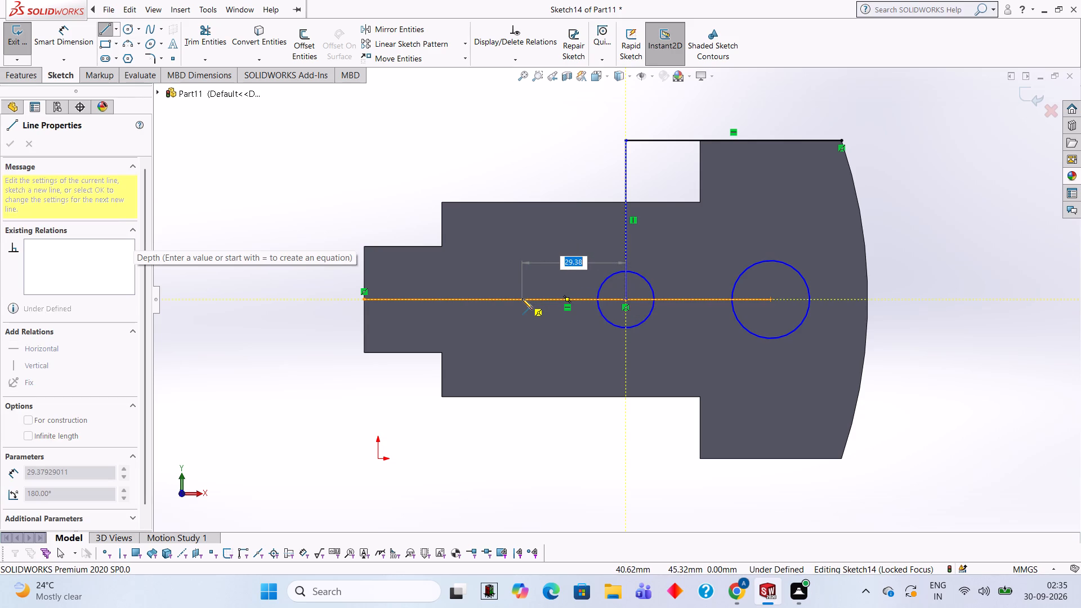
pyautogui.write('32')
pyautogui.press('Return')
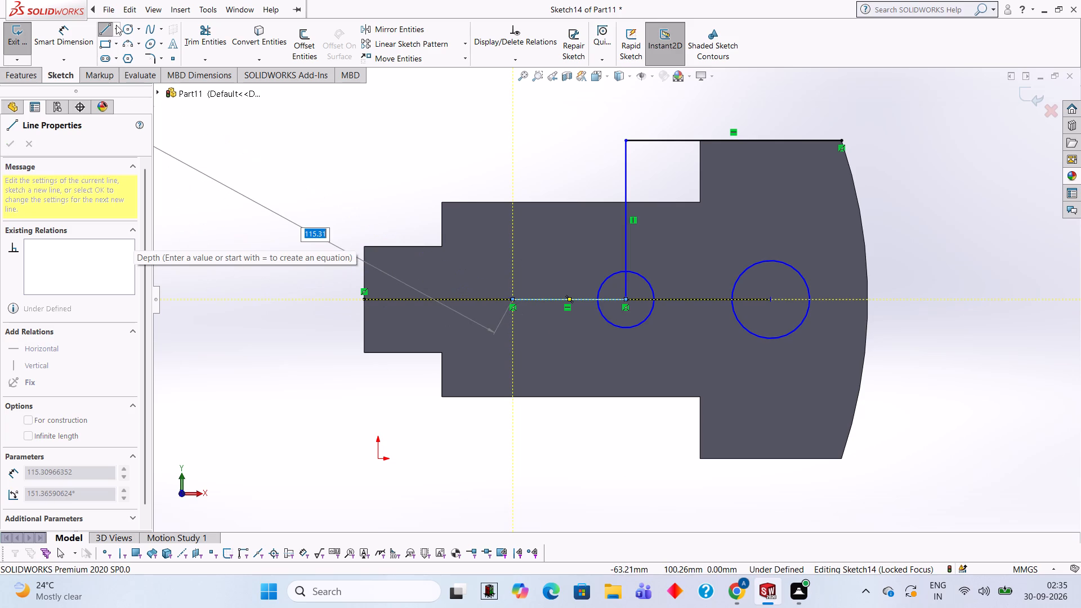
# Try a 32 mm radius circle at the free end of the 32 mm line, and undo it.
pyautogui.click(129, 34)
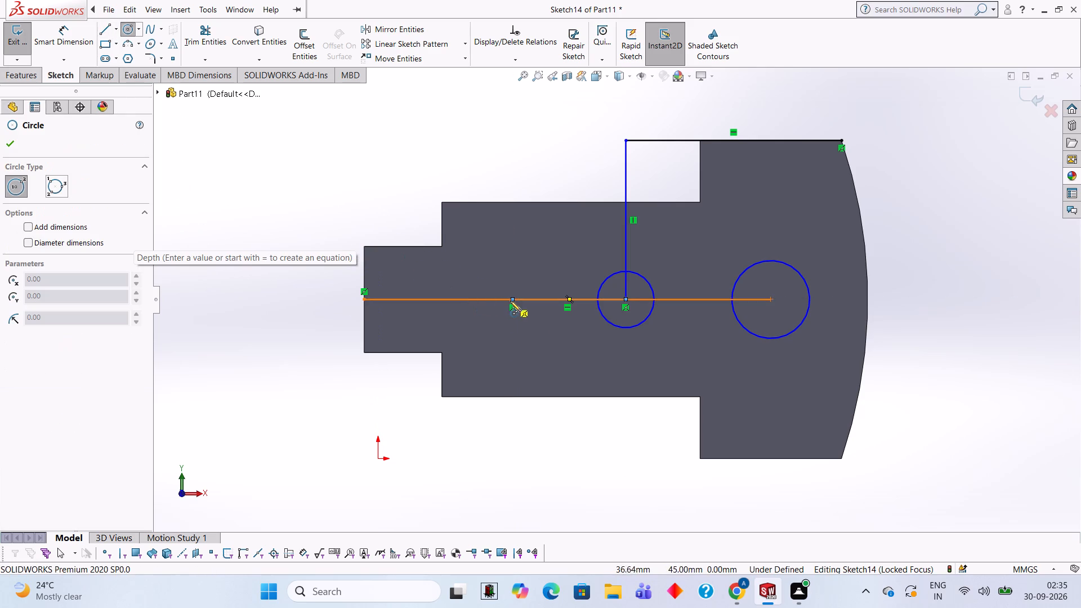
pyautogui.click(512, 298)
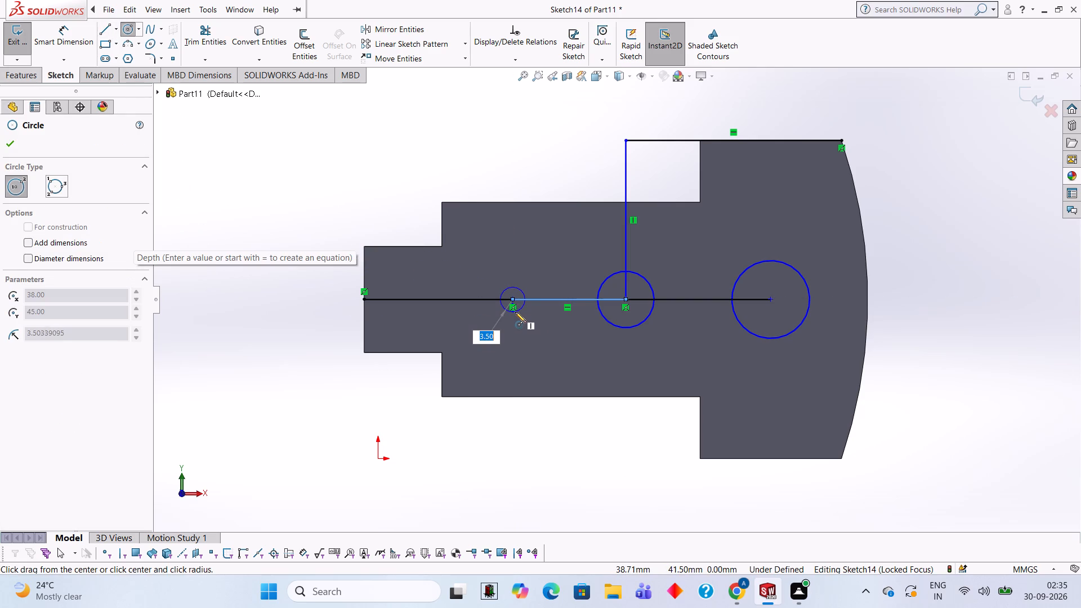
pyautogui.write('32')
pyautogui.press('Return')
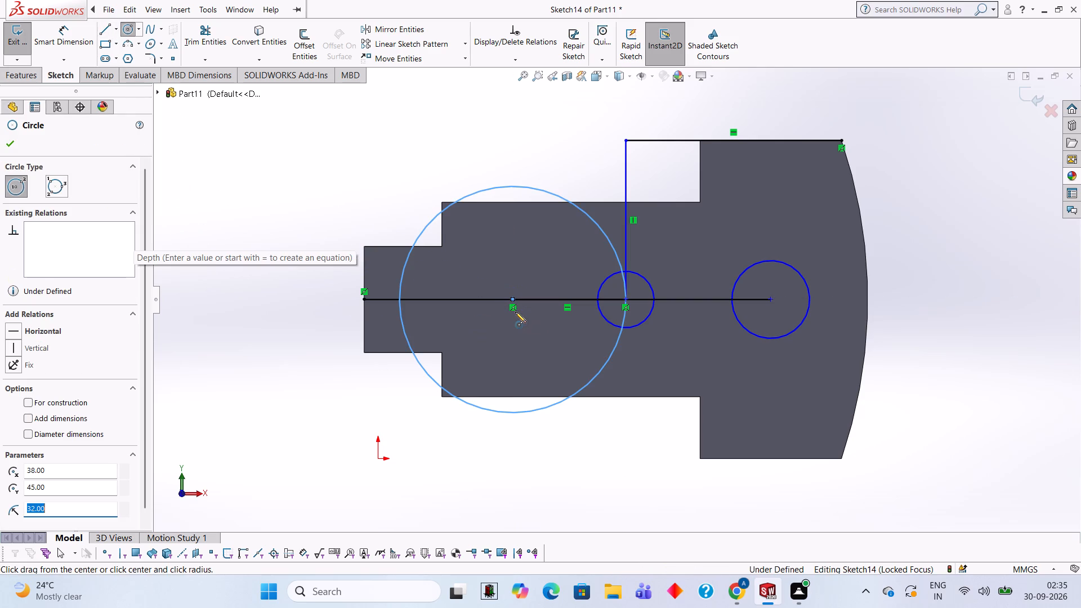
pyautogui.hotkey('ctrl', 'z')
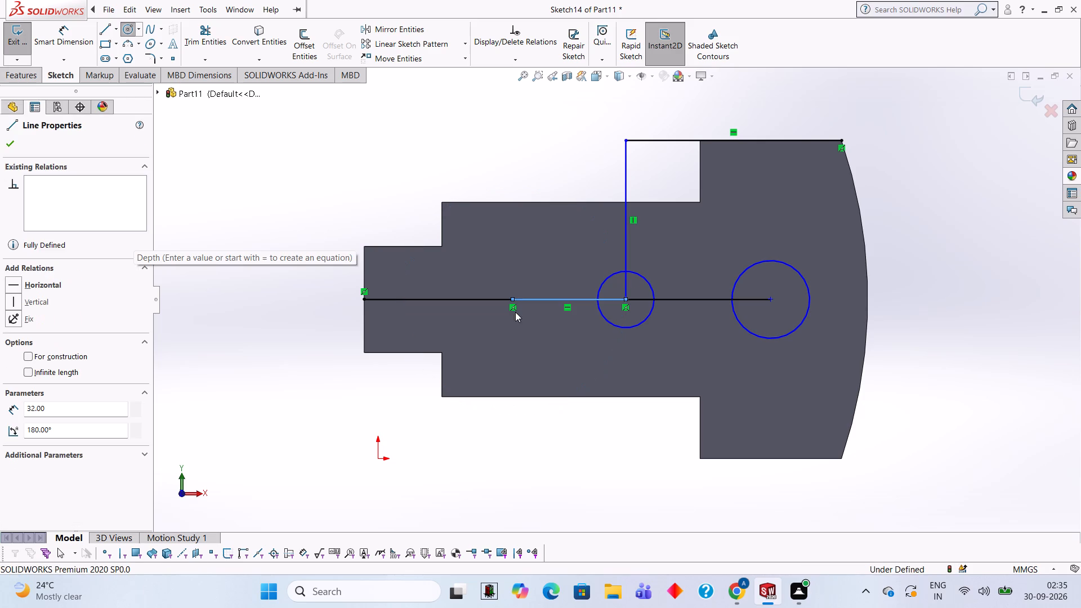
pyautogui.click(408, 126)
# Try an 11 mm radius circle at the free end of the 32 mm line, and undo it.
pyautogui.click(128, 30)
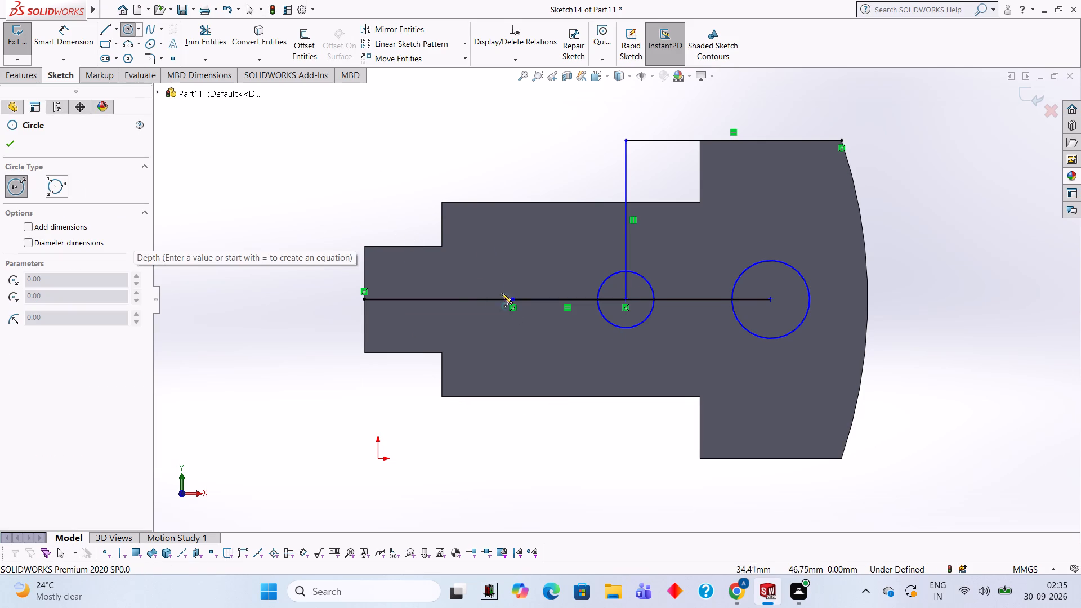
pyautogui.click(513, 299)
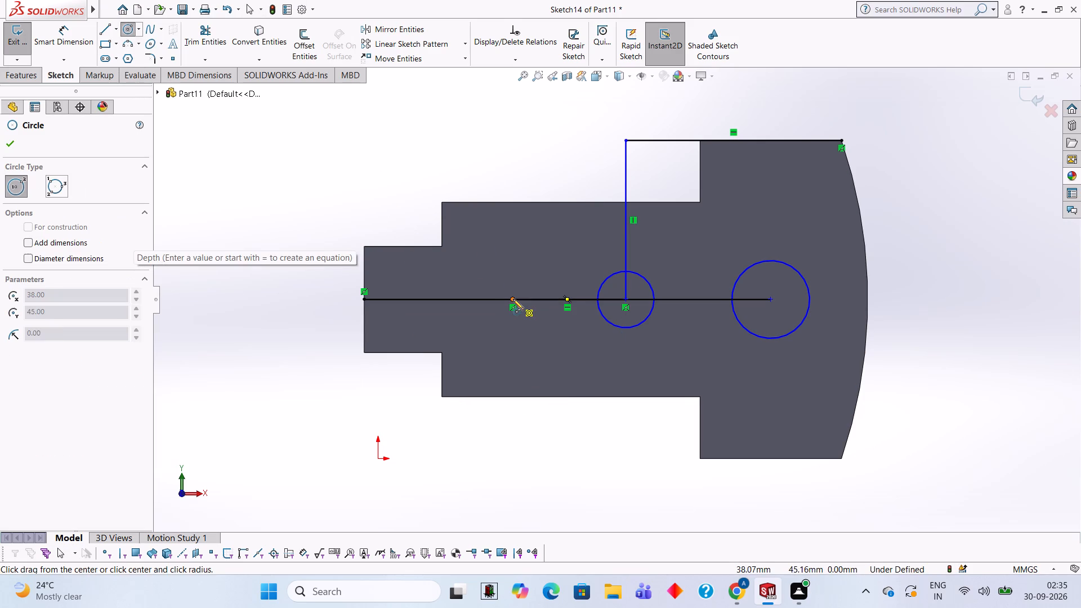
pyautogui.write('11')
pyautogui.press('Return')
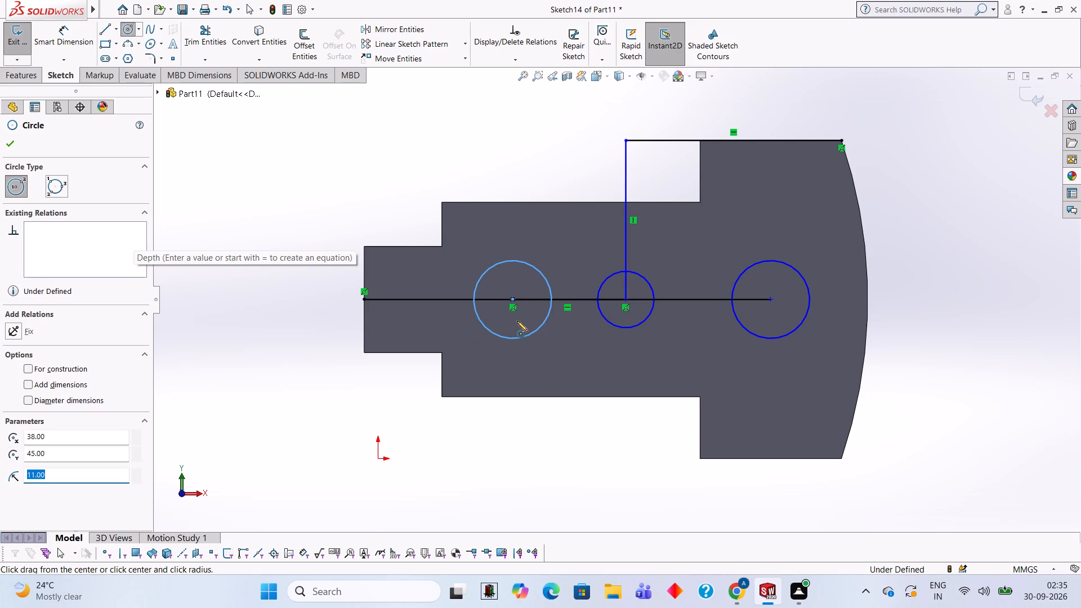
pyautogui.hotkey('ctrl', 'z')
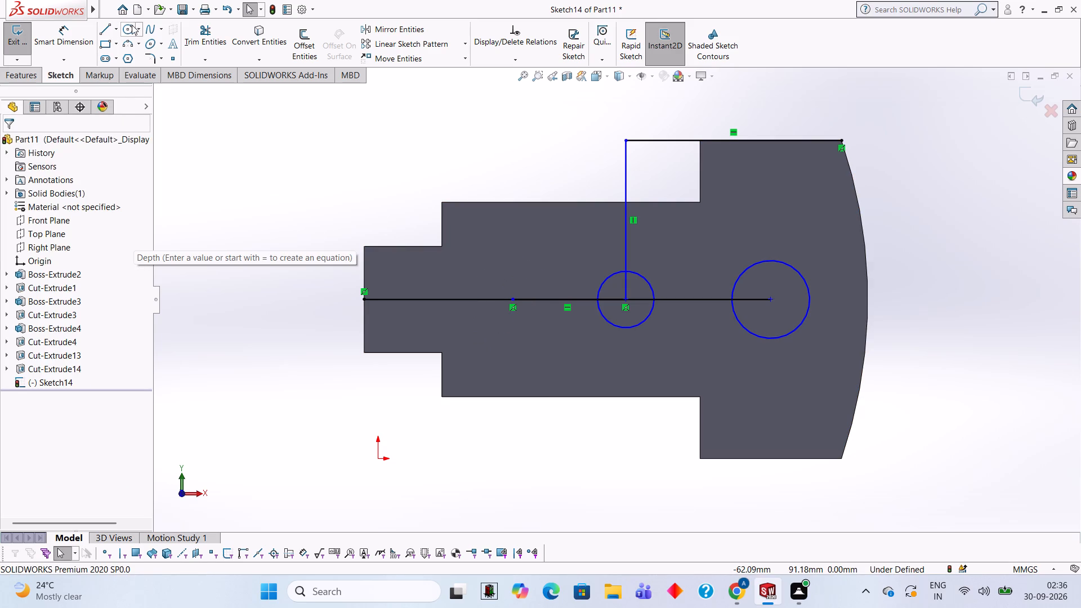
# Draw a circle of 8 mm radius centred on the free end of the 32 mm line.
pyautogui.click(129, 25)
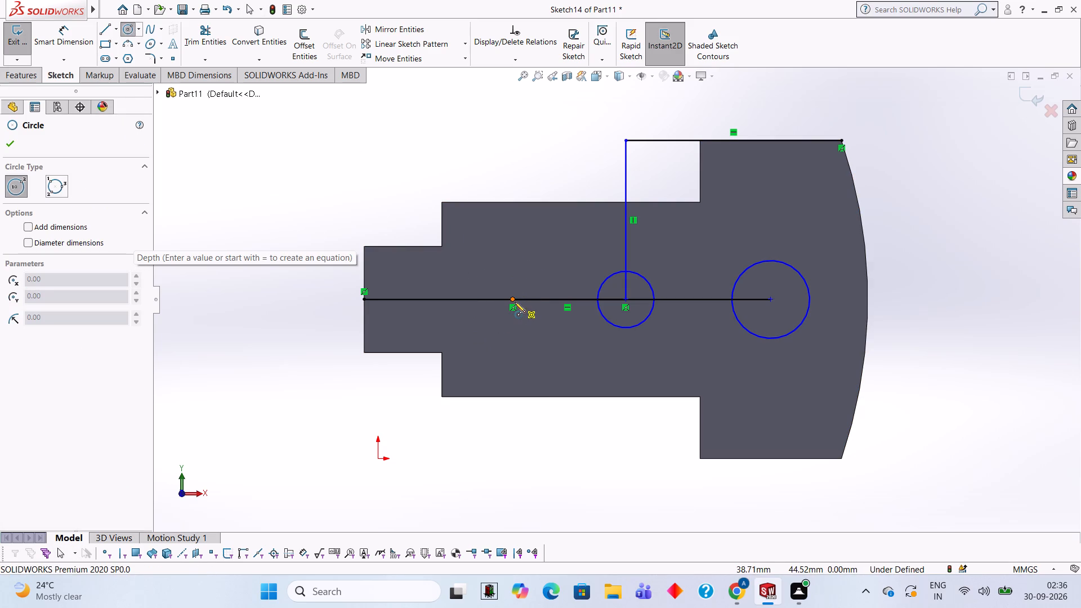
pyautogui.click(512, 300)
pyautogui.press('8')
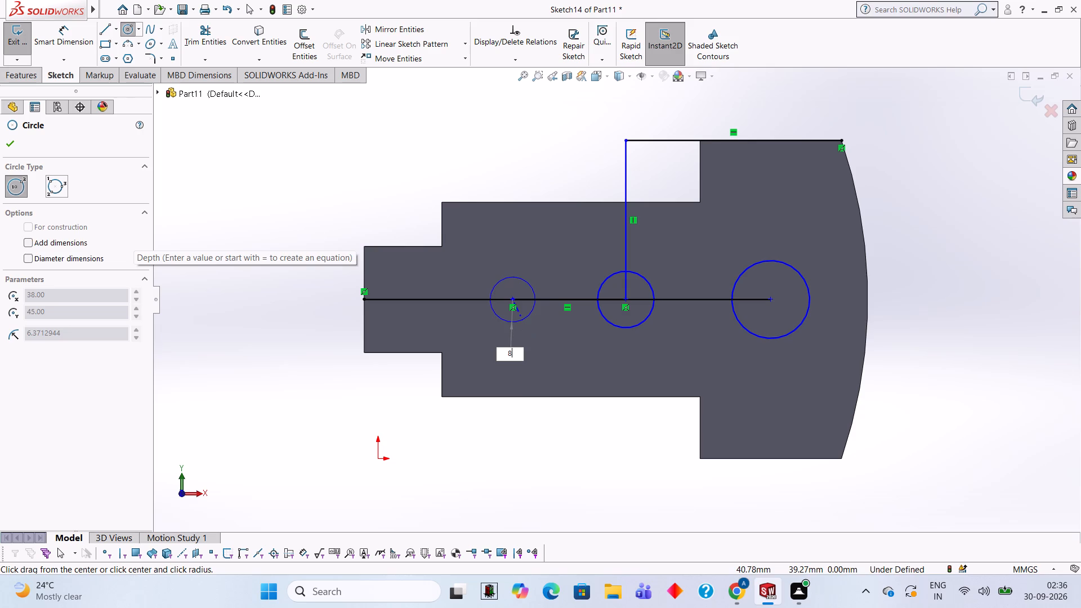
pyautogui.press('Return')
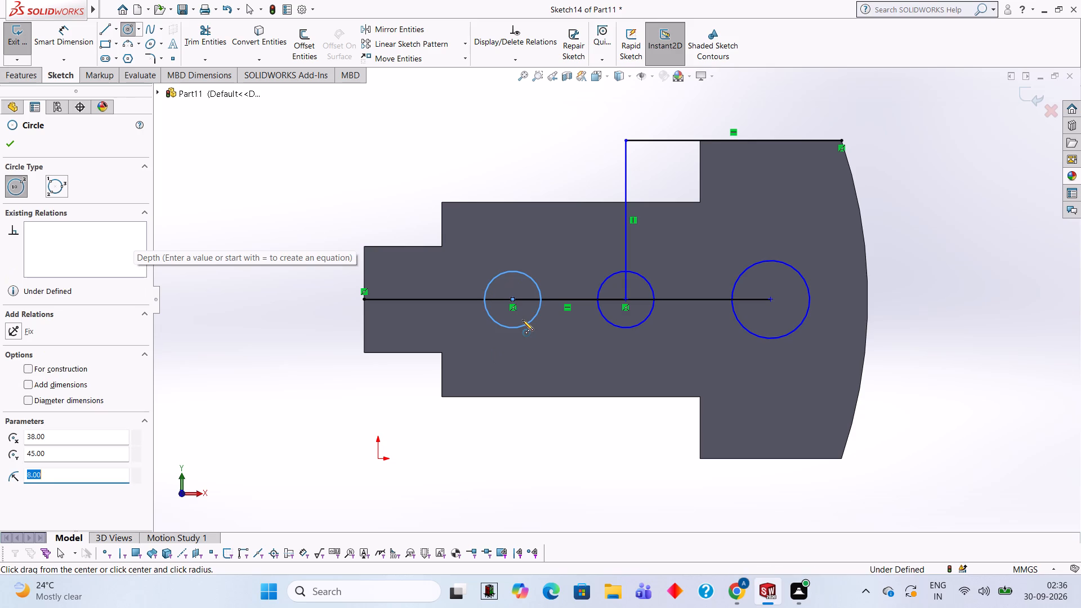
# Draw a 26 mm horizontal line along the centreline from the new 8 mm radius circle's centre toward the tab.
pyautogui.click(110, 29)
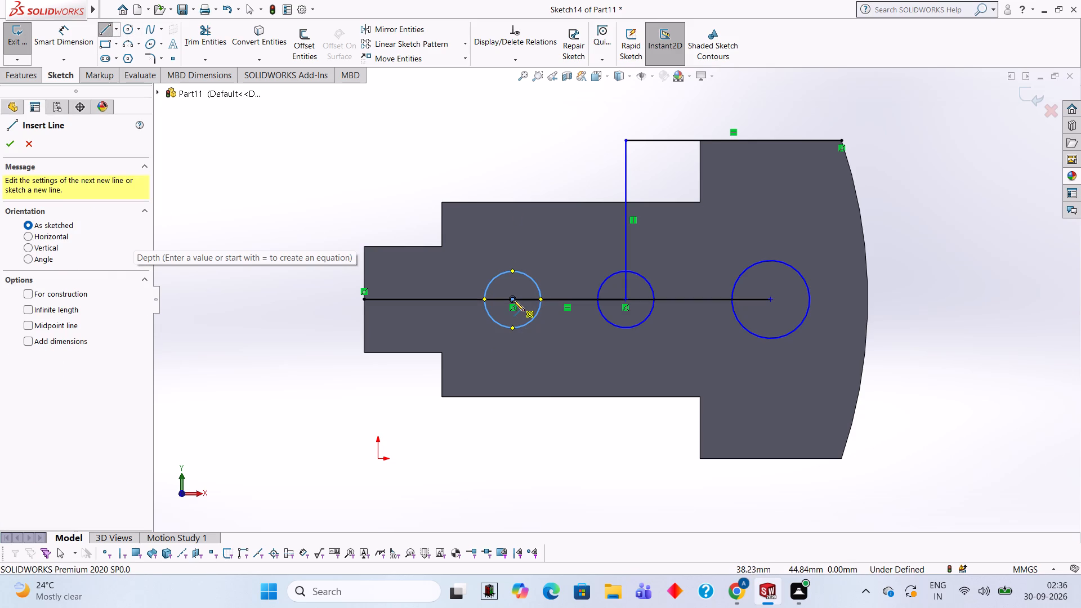
pyautogui.click(512, 299)
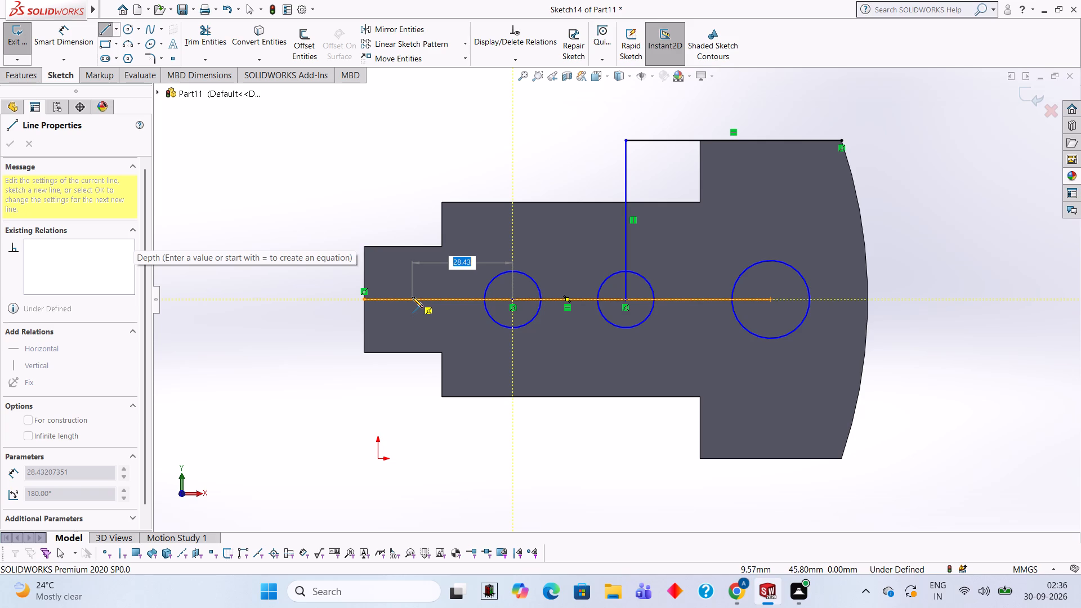
pyautogui.write('26')
pyautogui.press('Return')
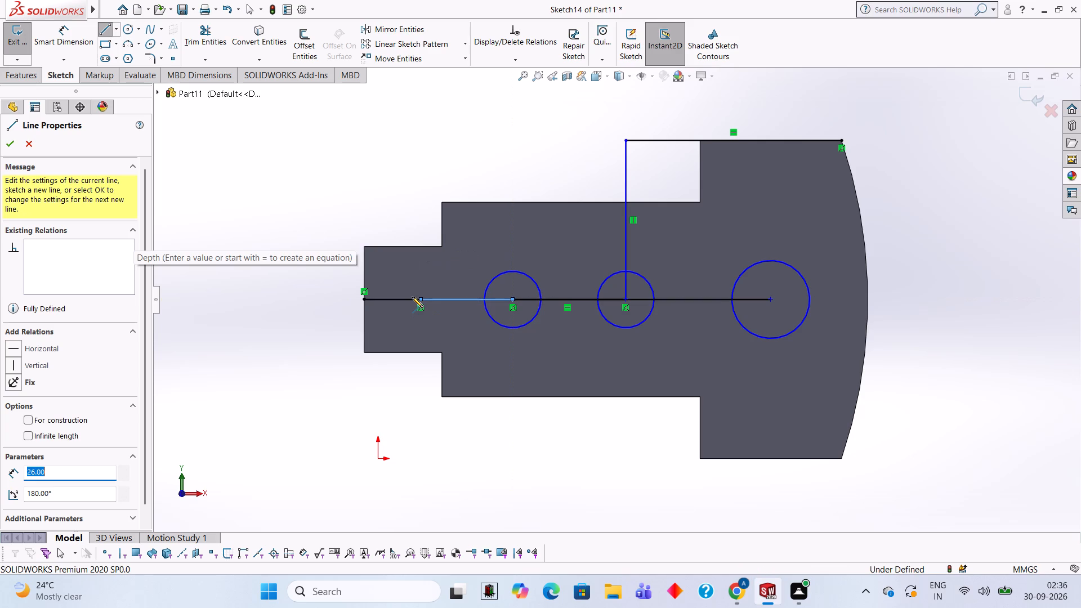
# Draw a circle of 5 mm radius centred on the free end of the 26 mm line, near the tab.
pyautogui.click(124, 30)
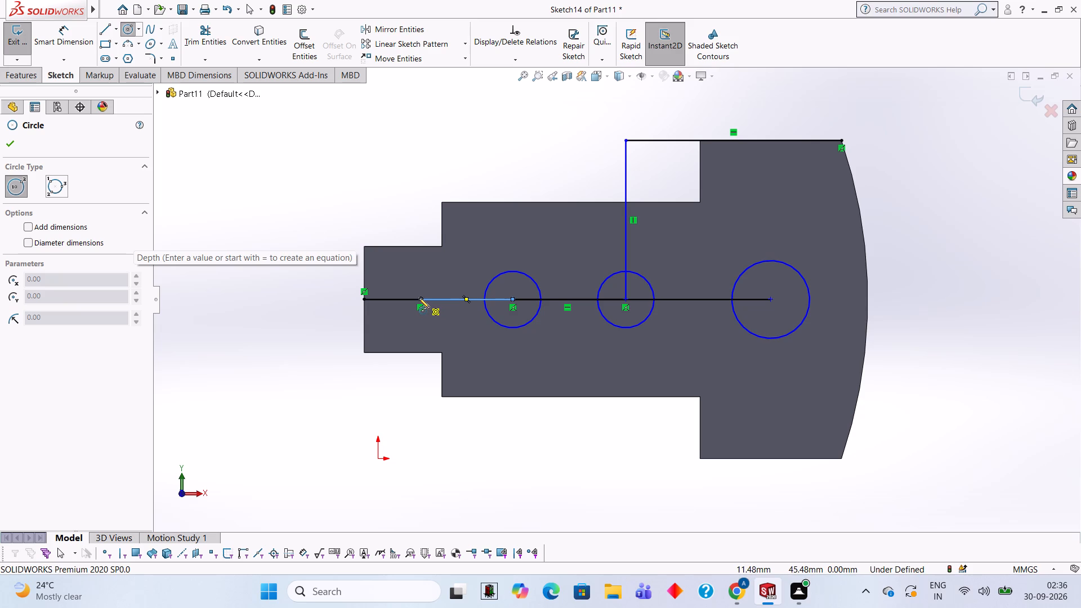
pyautogui.click(419, 298)
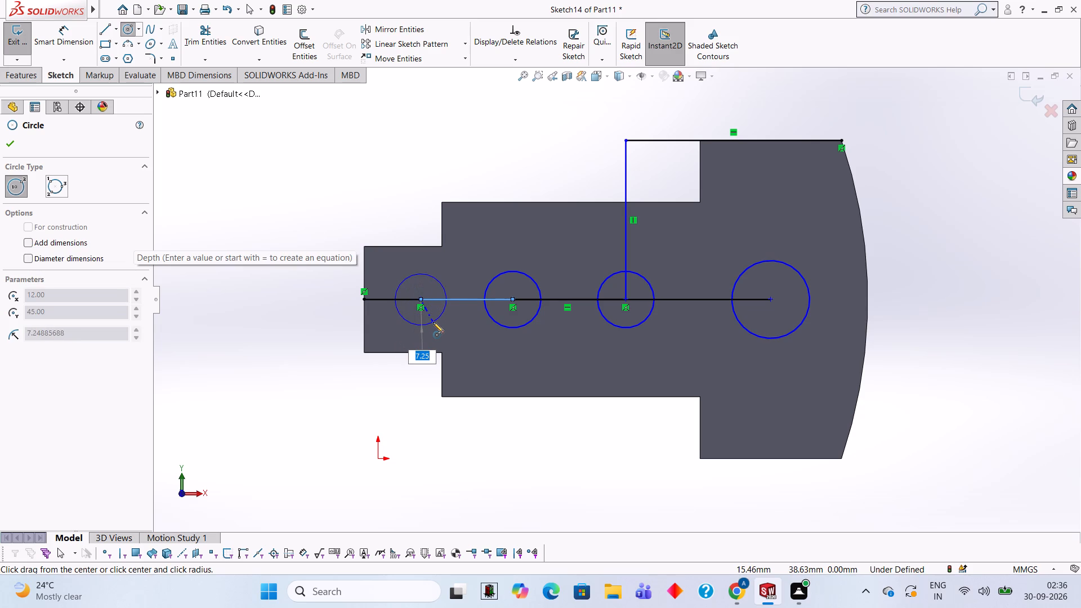
pyautogui.press('5')
pyautogui.press('Return')
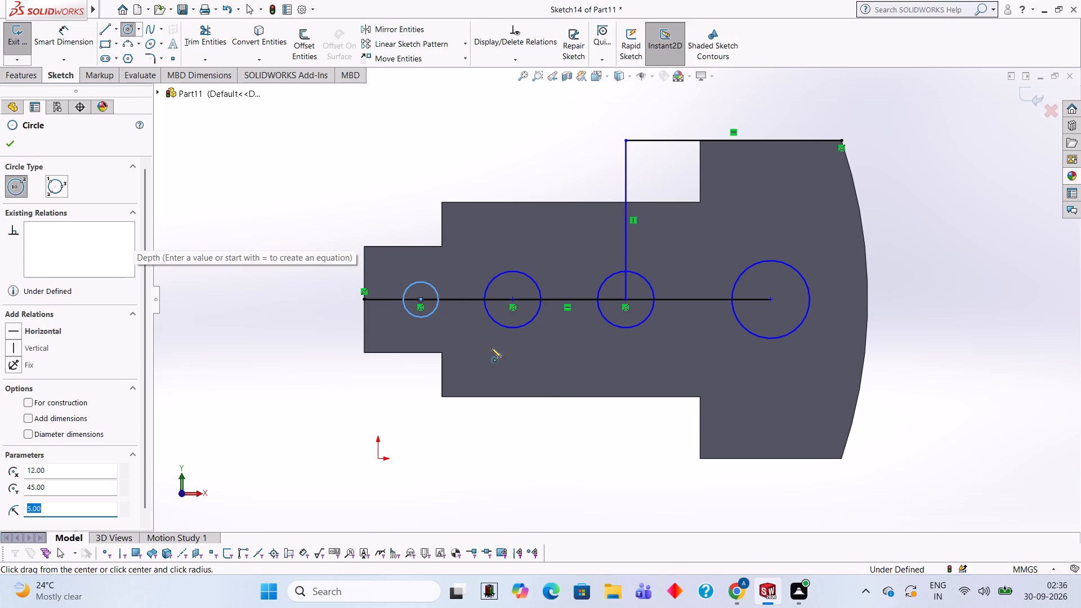
# Trim away the centreline segments from the tab's end edge through the two circles nearest the tab, keeping the circles.
pyautogui.click(195, 38)
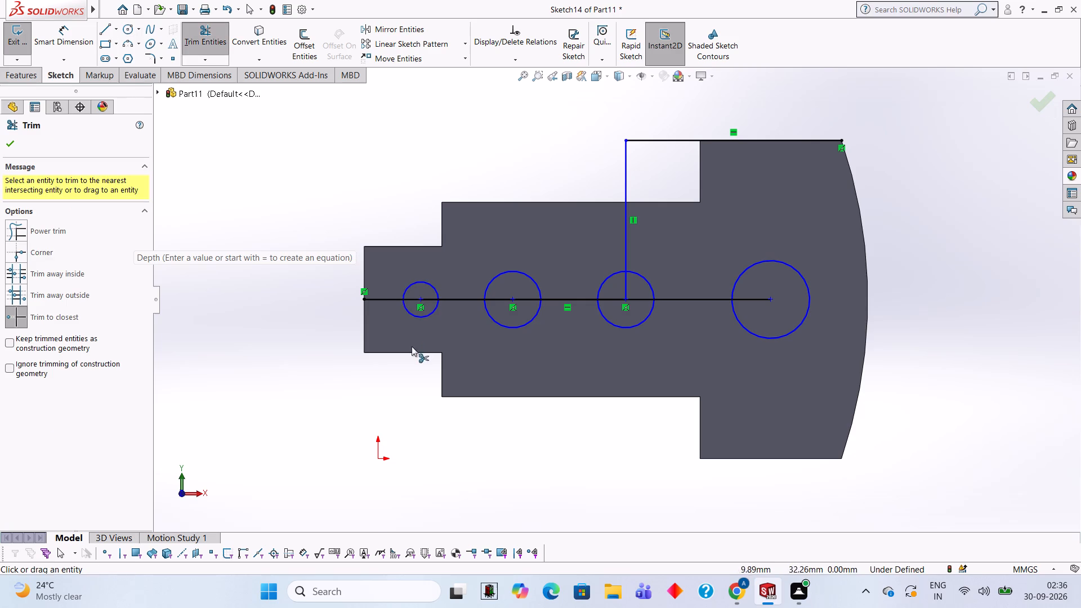
pyautogui.click(382, 299)
pyautogui.click(428, 300)
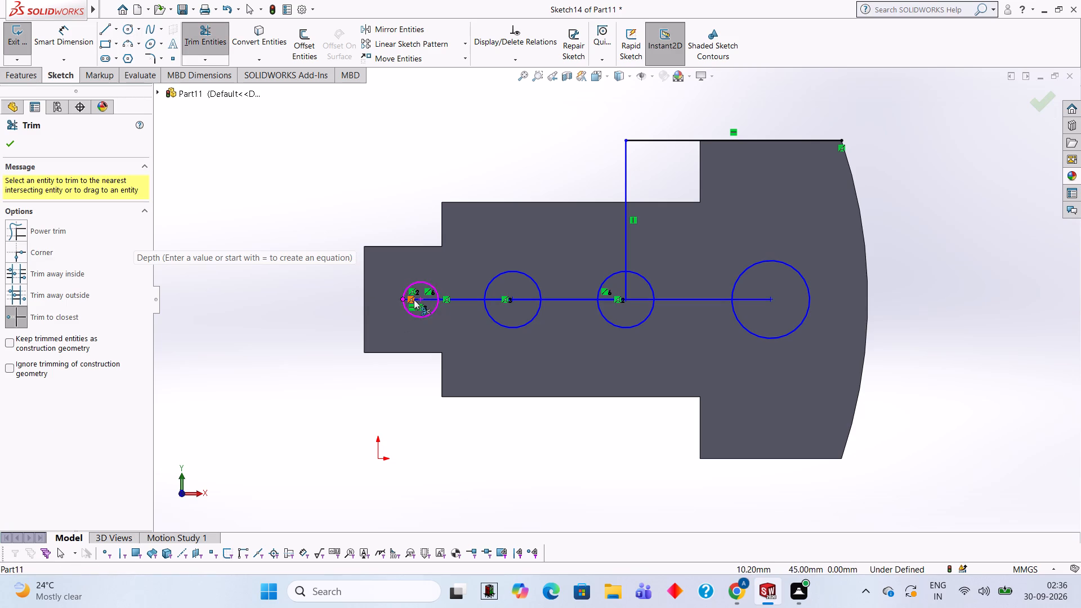
pyautogui.click(414, 299)
pyautogui.click(428, 299)
pyautogui.click(415, 297)
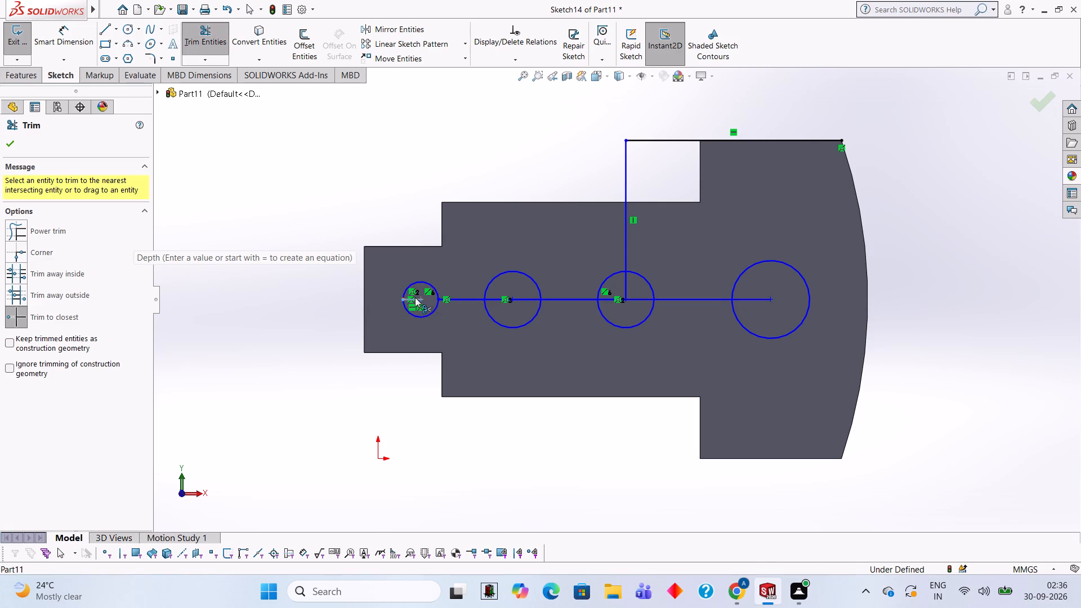
pyautogui.click(456, 299)
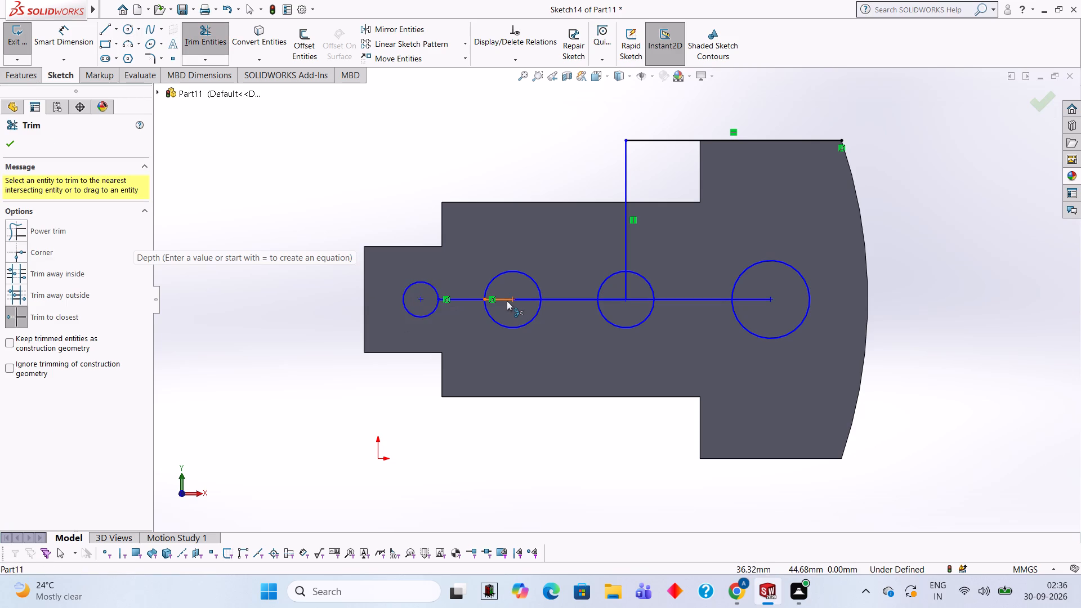
pyautogui.click(507, 301)
pyautogui.click(524, 299)
pyautogui.click(490, 299)
pyautogui.click(475, 299)
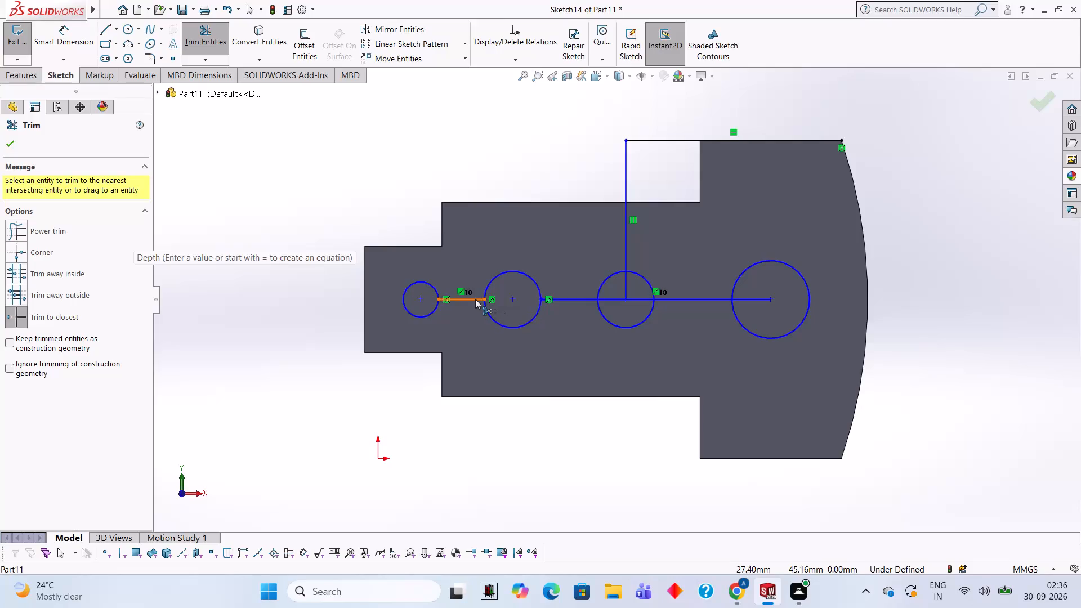
# Trim the remaining centreline segments and the vertical and upper horizontal reference lines, leaving only the four circles.
pyautogui.click(570, 301)
pyautogui.click(571, 301)
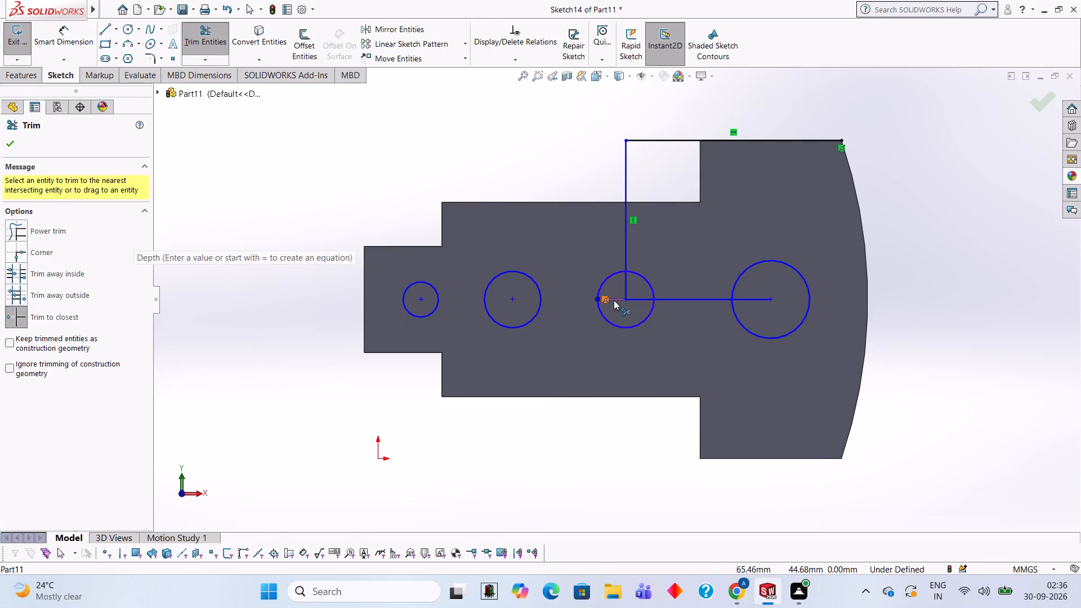
pyautogui.click(614, 300)
pyautogui.click(623, 288)
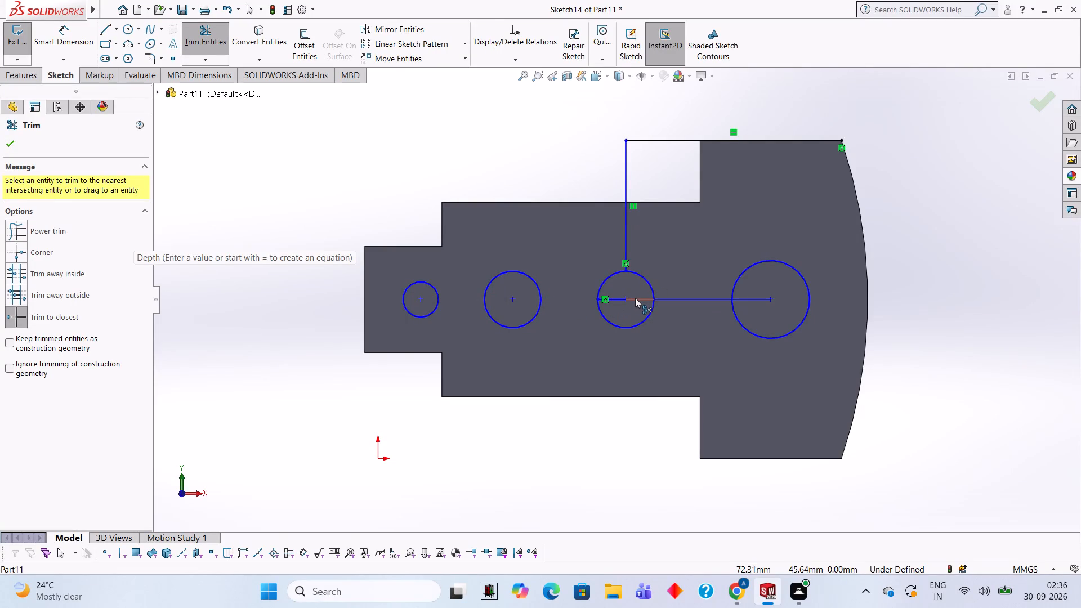
pyautogui.click(635, 298)
pyautogui.click(621, 298)
pyautogui.click(677, 298)
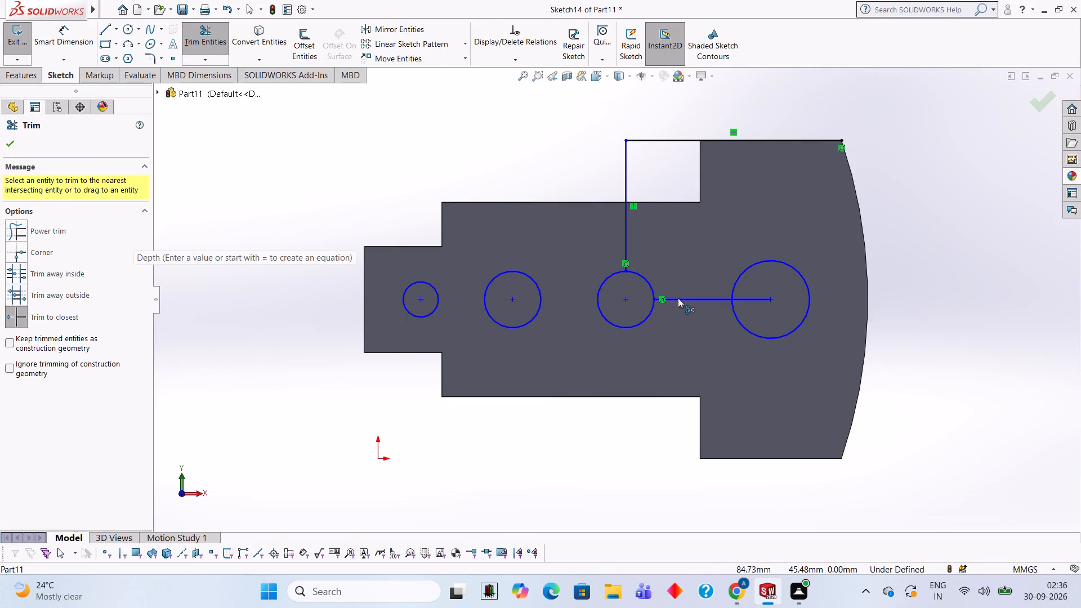
pyautogui.click(756, 299)
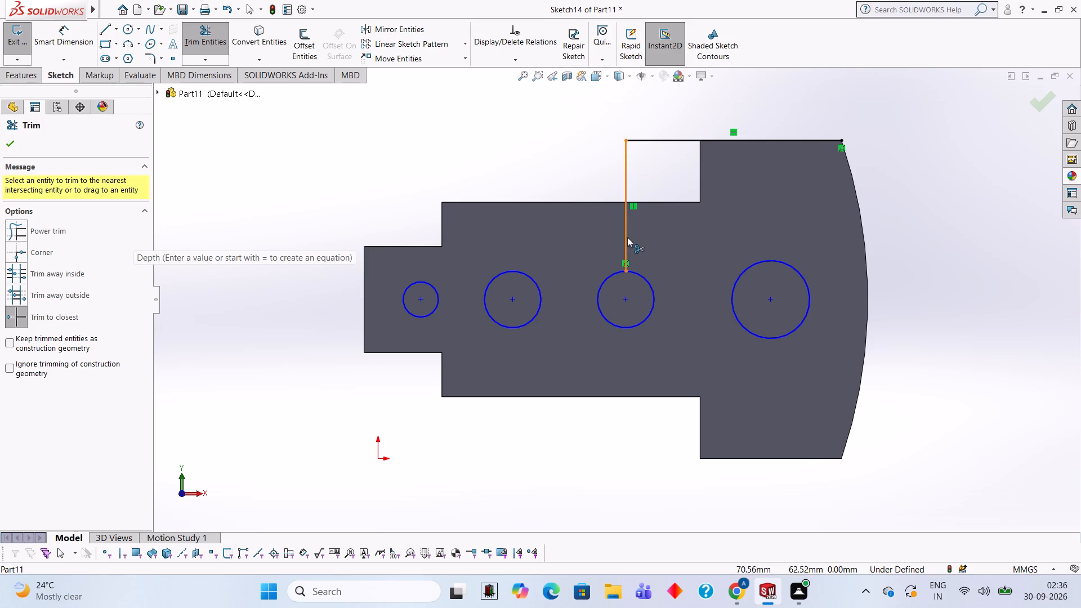
pyautogui.click(627, 237)
pyautogui.click(641, 138)
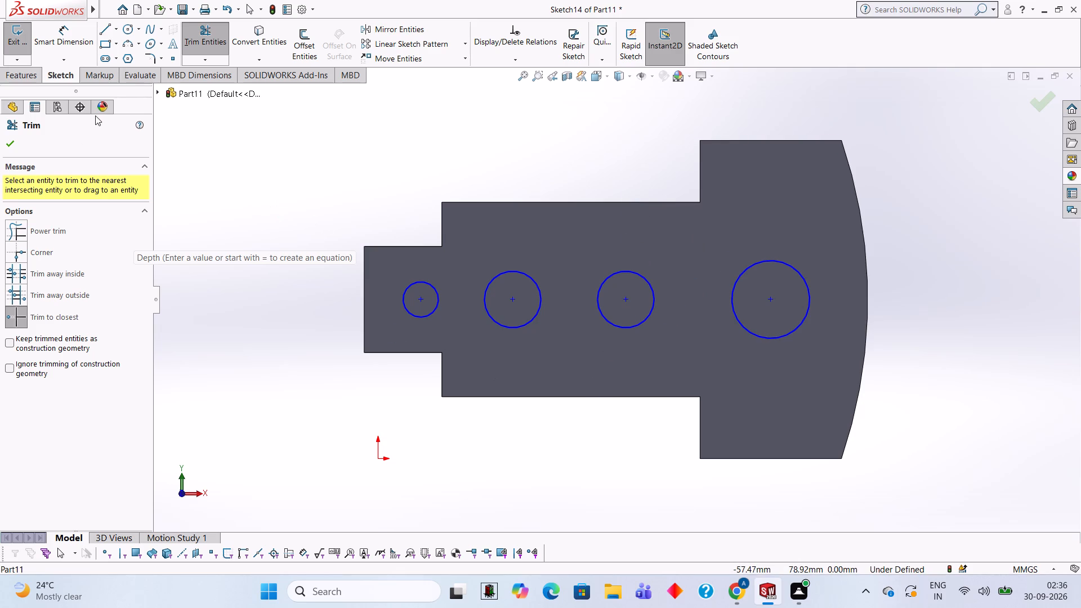
# Cut-extrude the four circles into the block to a blind depth of 30 mm.
pyautogui.click(37, 82)
pyautogui.click(180, 48)
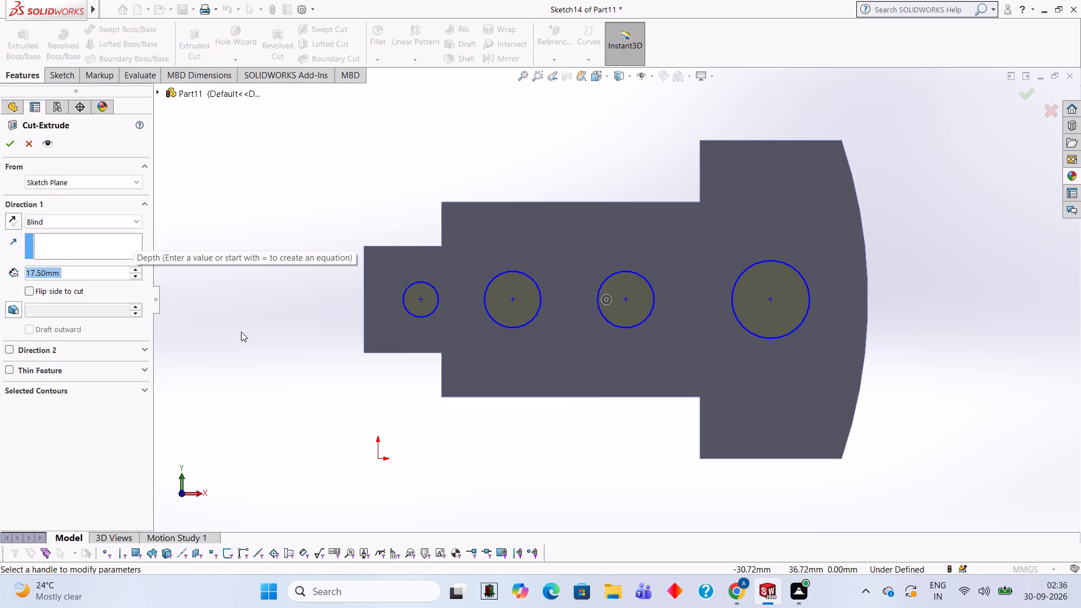
pyautogui.write('42')
pyautogui.press('Return')
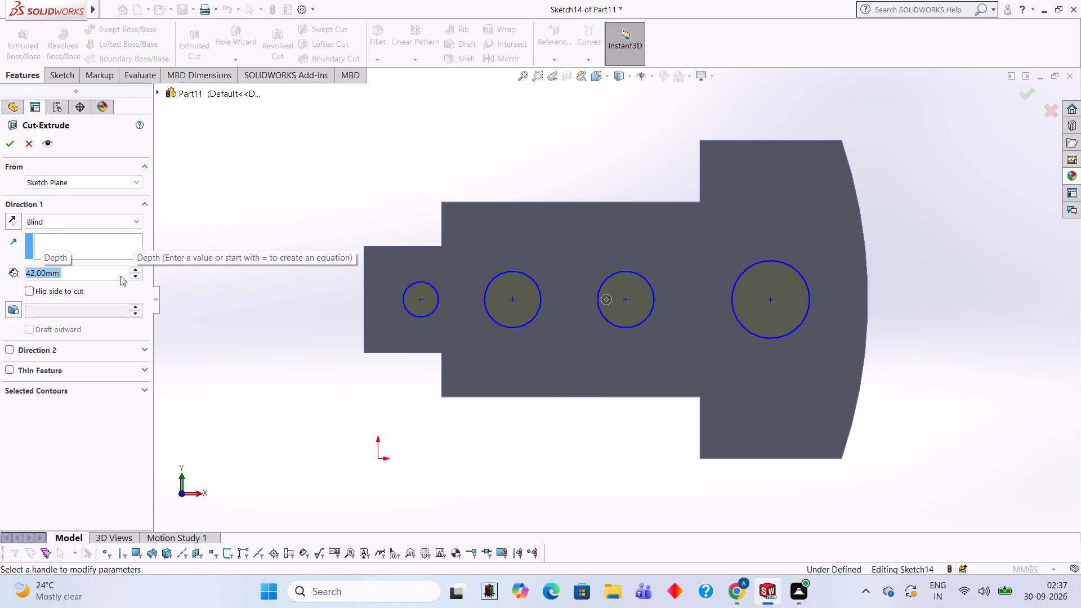
pyautogui.write('30')
pyautogui.press('Return')
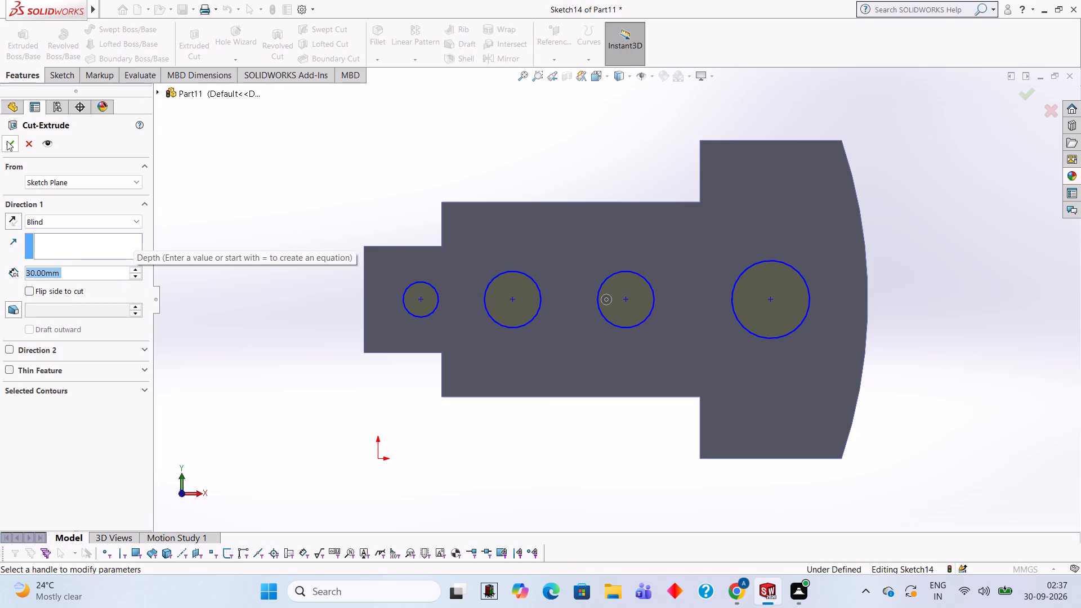
pyautogui.click(7, 141)
pyautogui.click(264, 196)
# Apply the Yellow appearance to the whole block.
pyautogui.moveTo(389, 405); pyautogui.dragTo(390, 390, button='middle')
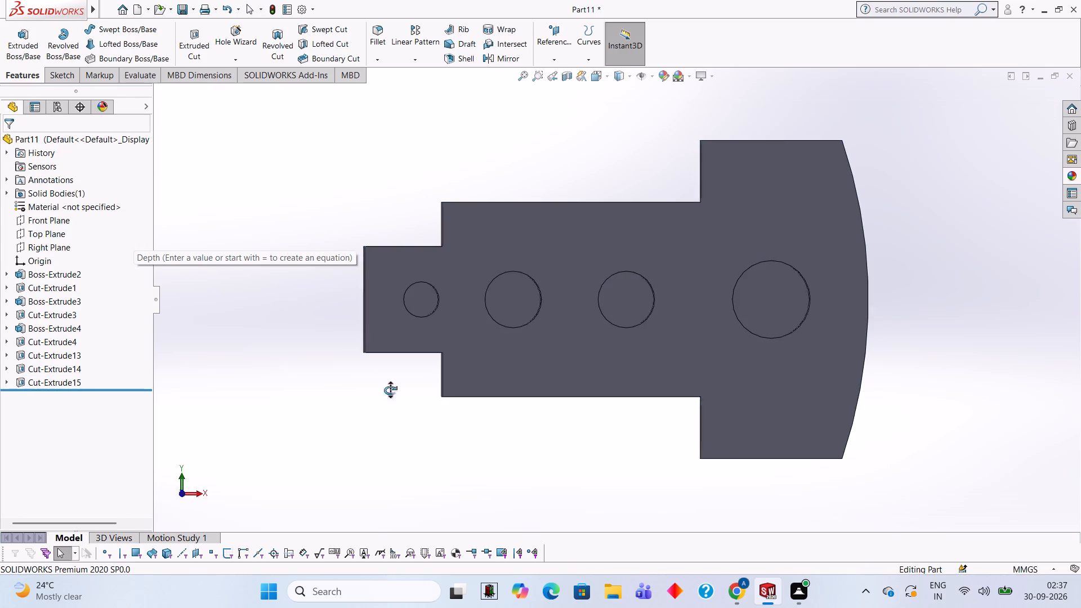
pyautogui.moveTo(390, 390); pyautogui.dragTo(383, 288, button='middle')
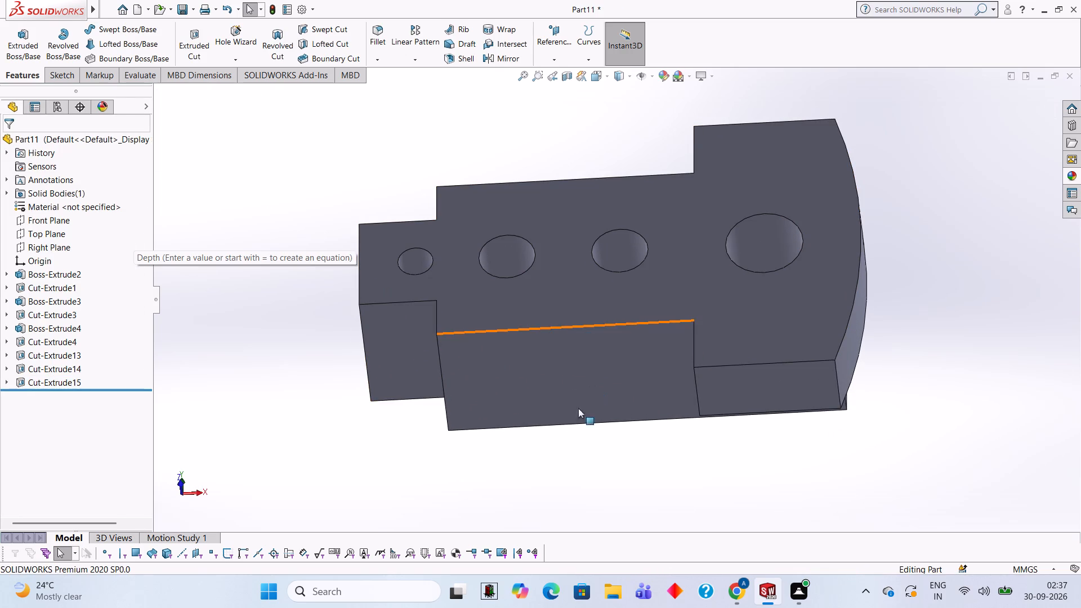
pyautogui.moveTo(585, 471); pyautogui.dragTo(586, 452, button='middle')
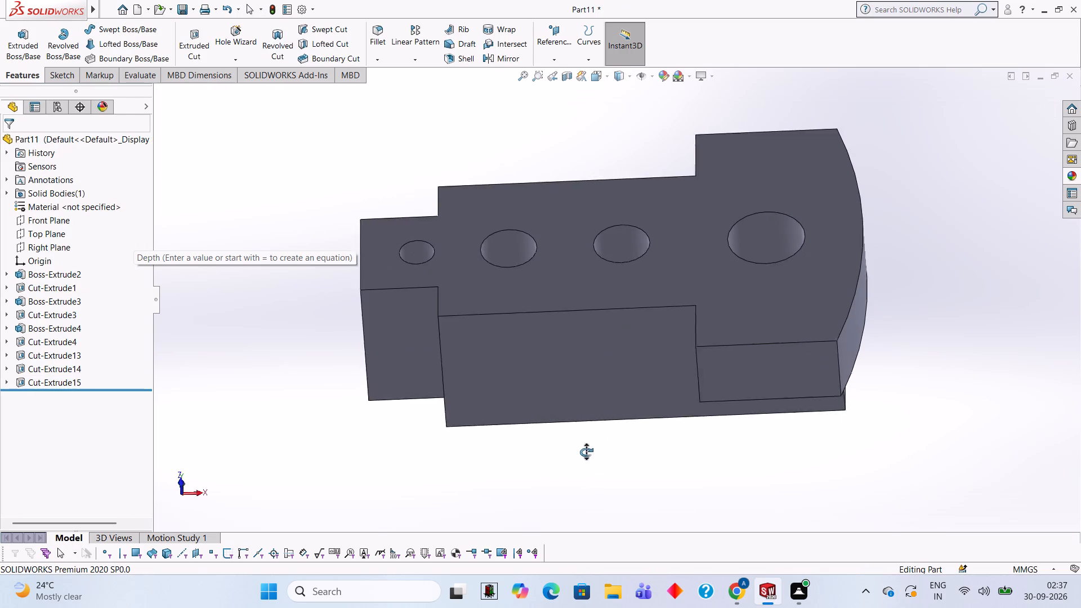
pyautogui.moveTo(586, 452); pyautogui.dragTo(588, 454, button='middle')
pyautogui.click(1070, 178)
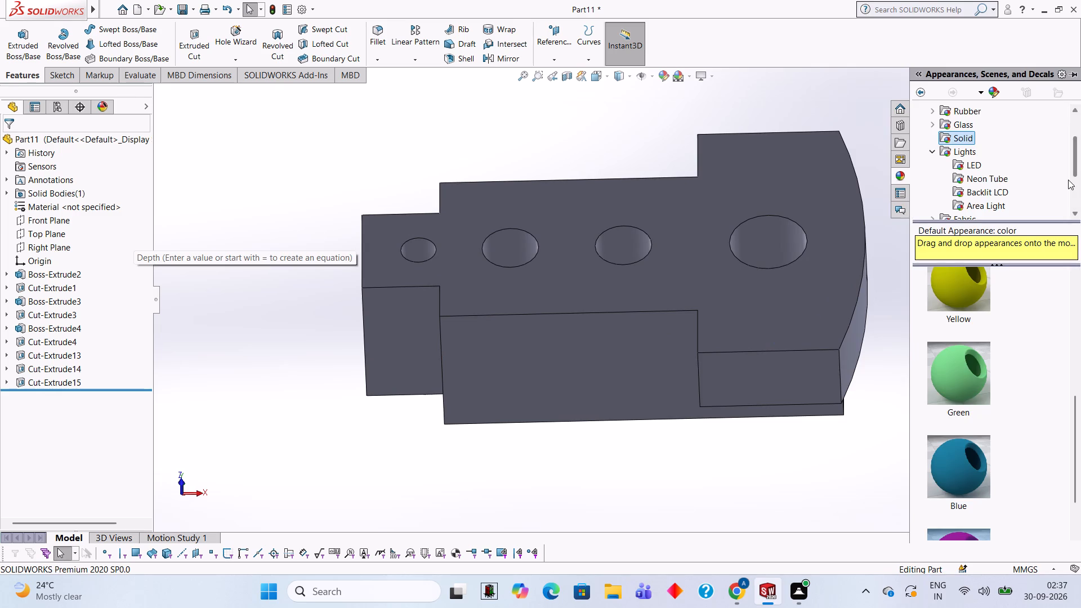
pyautogui.moveTo(976, 288); pyautogui.dragTo(740, 287)
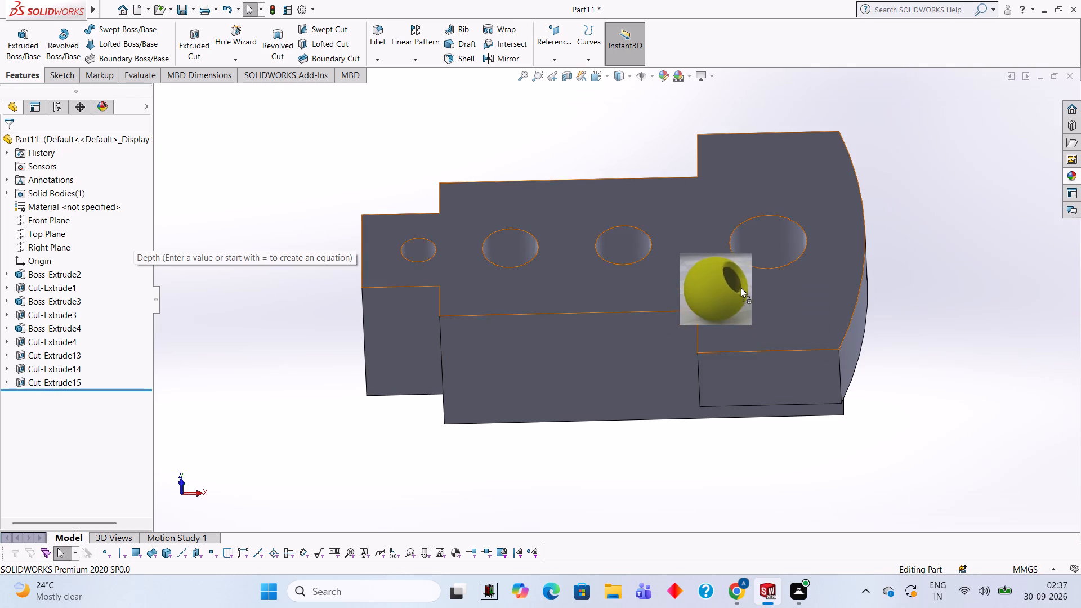
pyautogui.moveTo(740, 287); pyautogui.dragTo(724, 257)
pyautogui.click(747, 256)
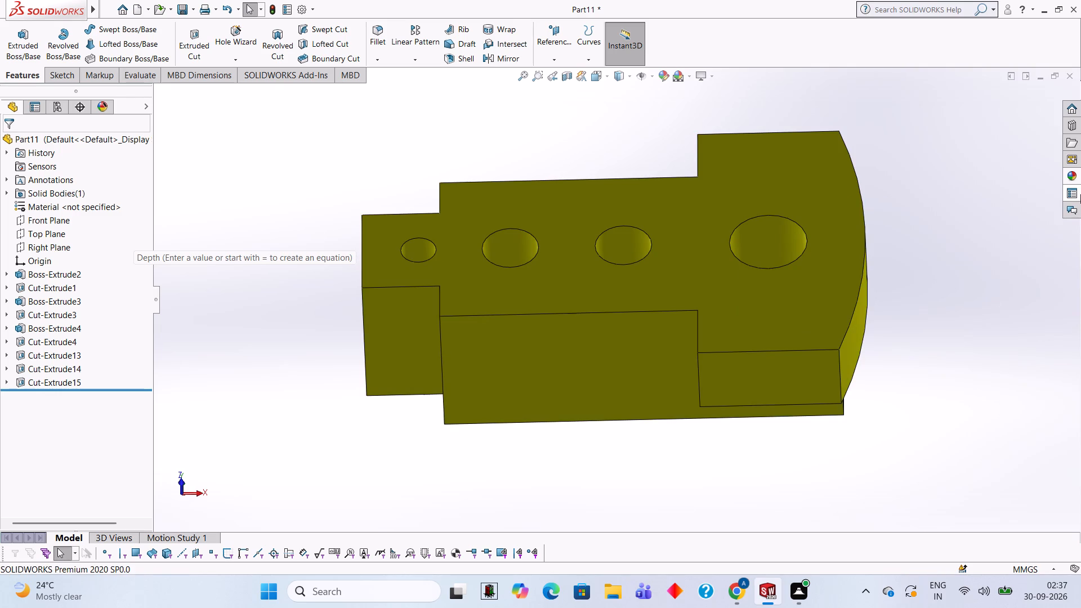
# Apply the Pink appearance to the inside of all four holes.
pyautogui.click(1078, 174)
pyautogui.scroll(4, 975, 328)
pyautogui.scroll(-4, 967, 338)
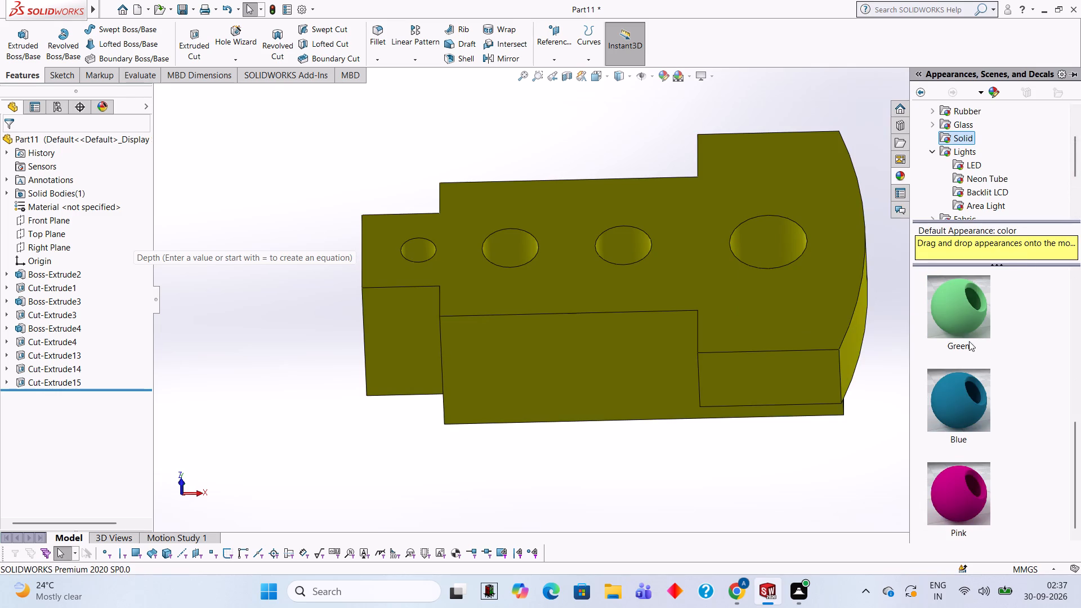
pyautogui.scroll(-2, 969, 341)
pyautogui.moveTo(981, 489); pyautogui.dragTo(785, 221)
pyautogui.click(785, 221)
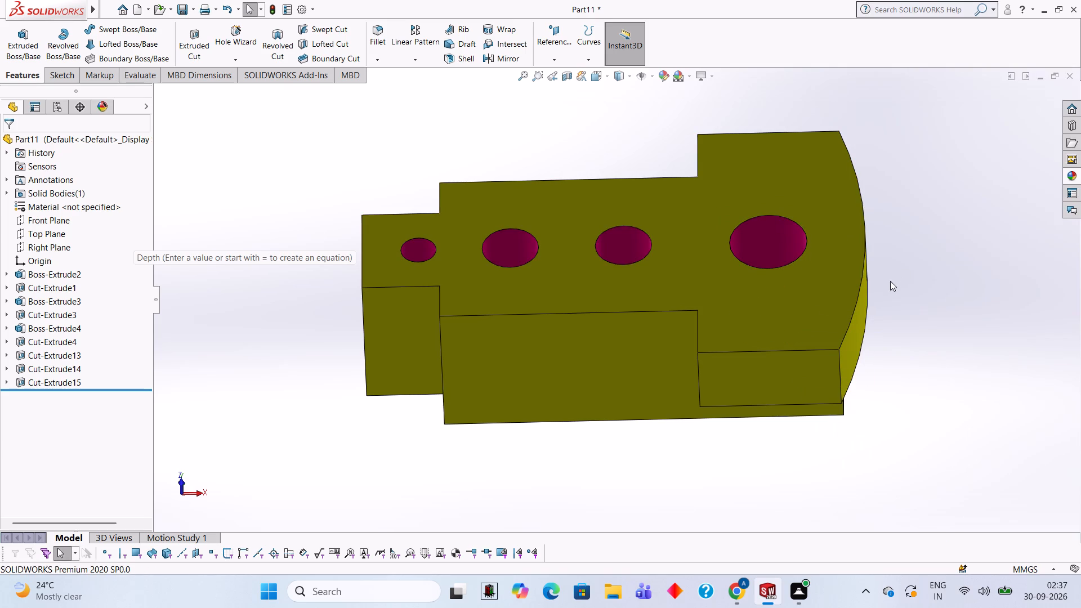
# Save the part in Documents under the file name KKKKKK as a SOLIDWORKS part.
pyautogui.moveTo(914, 249); pyautogui.dragTo(896, 240, button='middle')
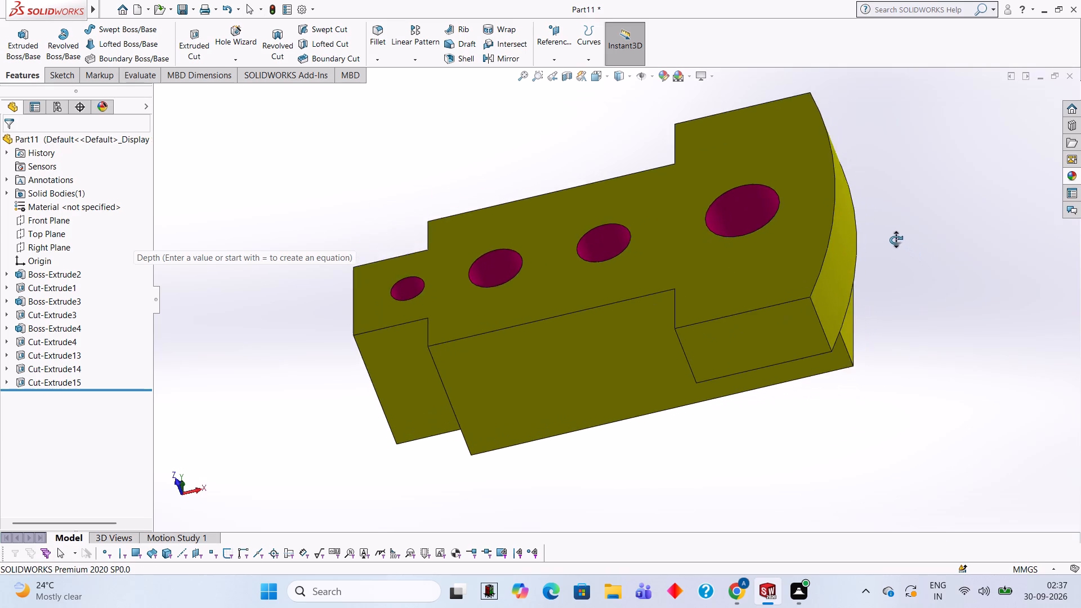
pyautogui.moveTo(896, 240); pyautogui.dragTo(917, 176, button='middle')
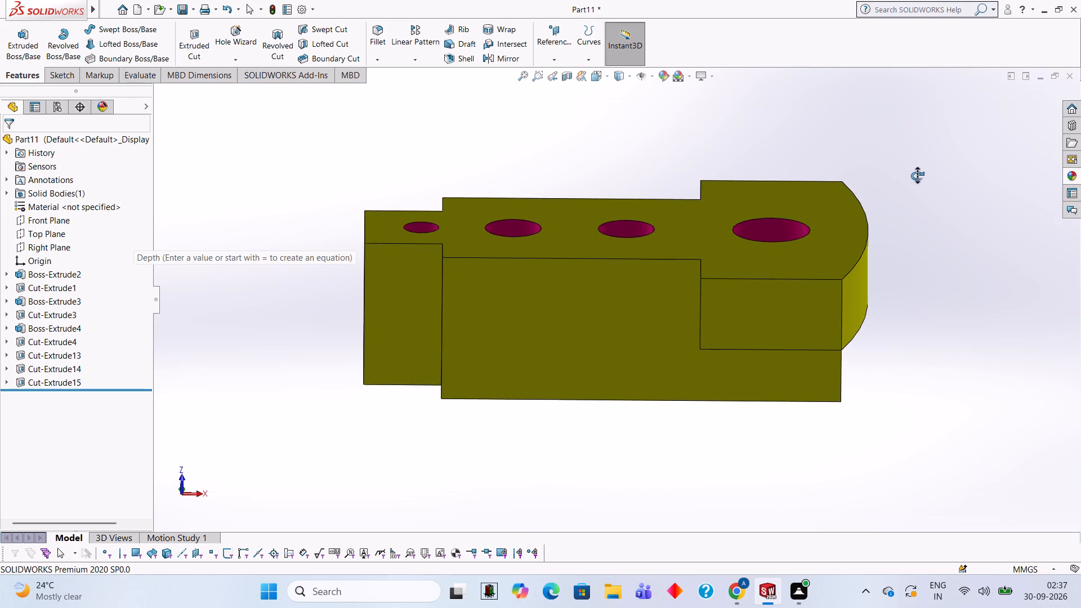
pyautogui.moveTo(917, 176); pyautogui.dragTo(913, 173, button='middle')
pyautogui.moveTo(865, 214); pyautogui.dragTo(865, 332, button='middle')
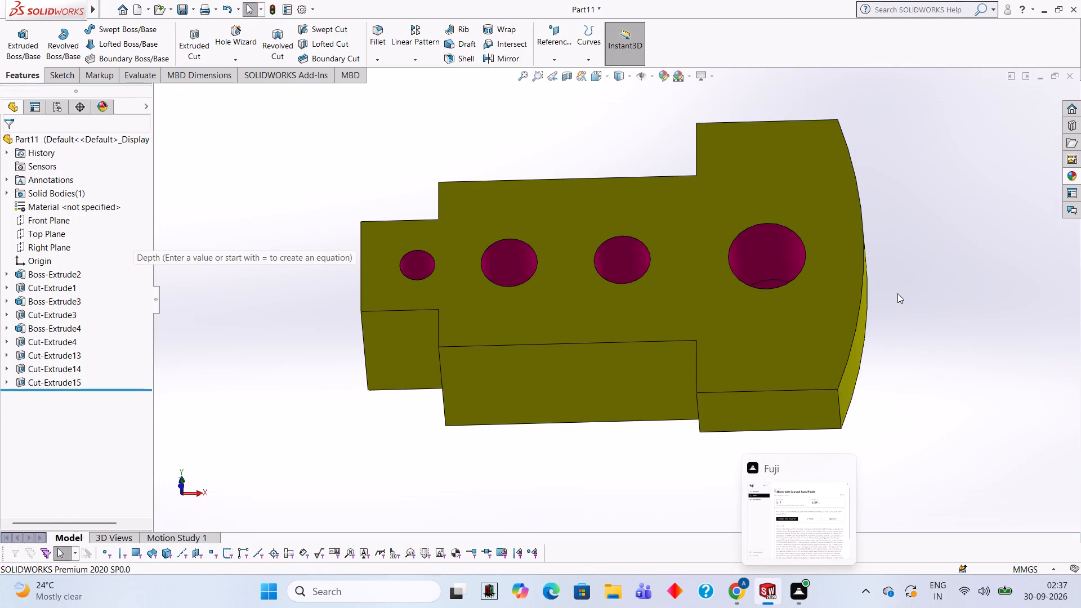
pyautogui.hotkey('ctrl', 's')
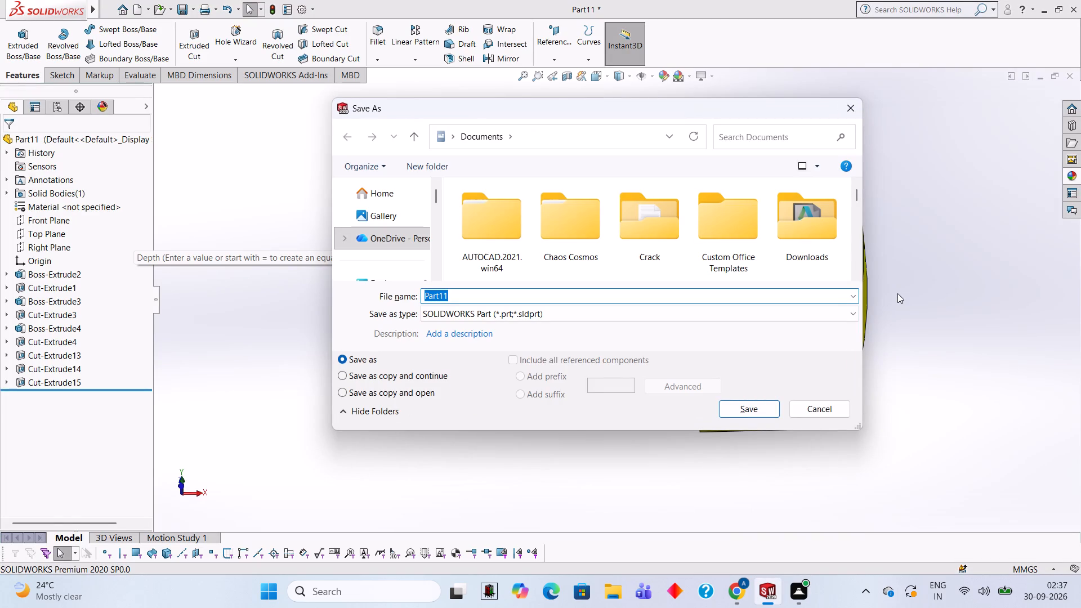
pyautogui.write('KKKKKK')
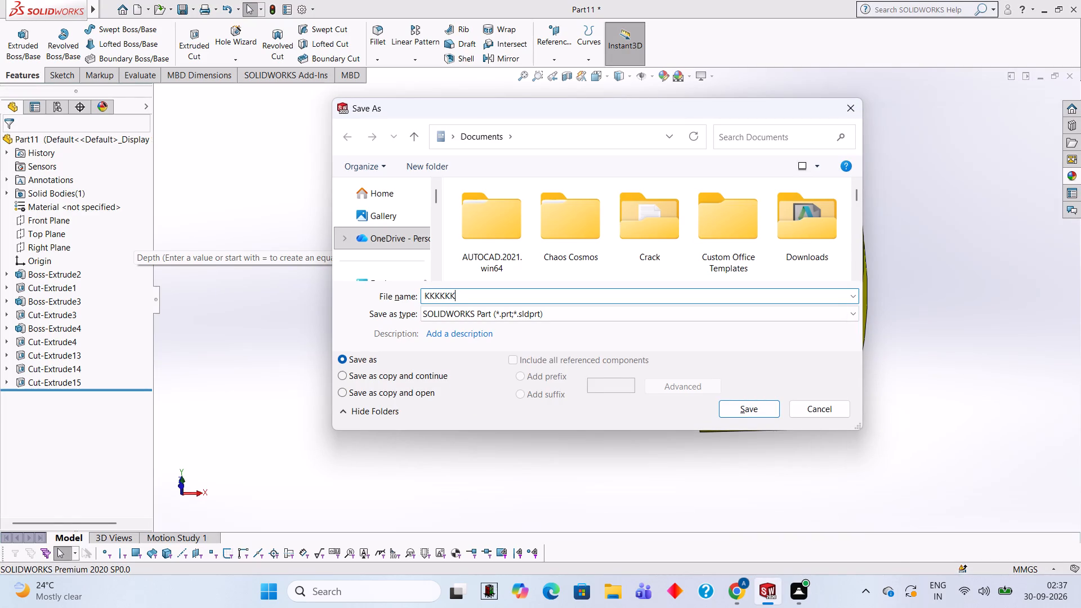
pyautogui.press('Return')
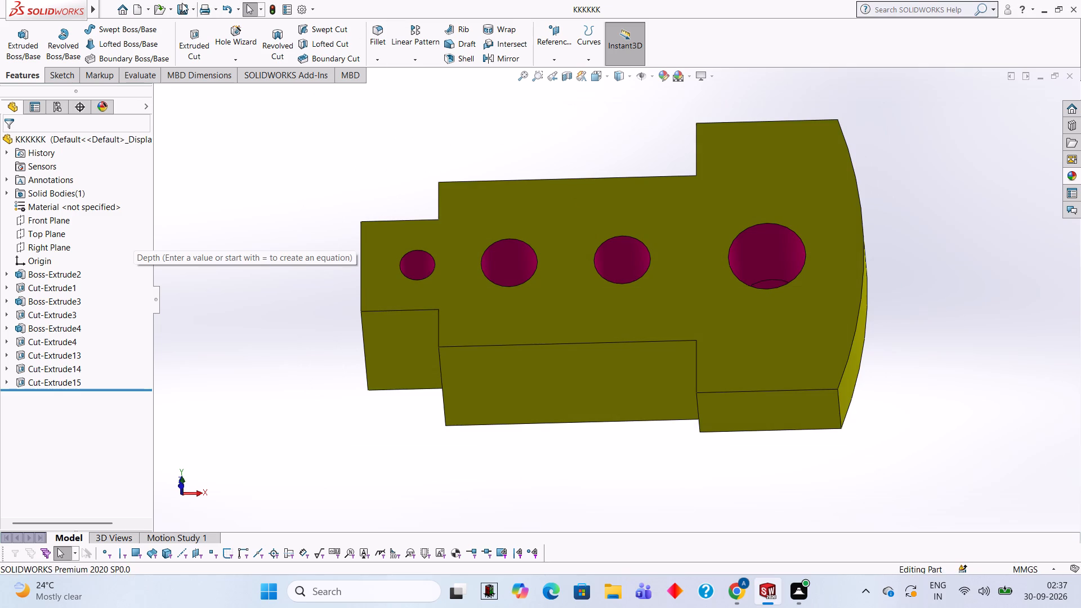
# Save a copy of the part as an Adobe PDF file named KKKKKK in Documents.
pyautogui.click(197, 9)
pyautogui.click(210, 38)
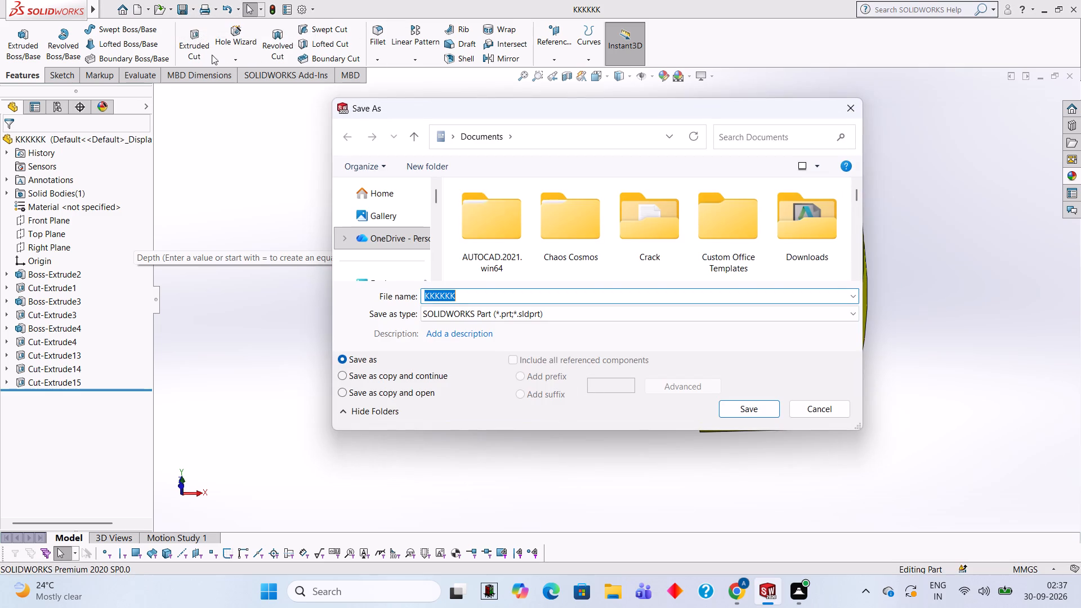
pyautogui.click(564, 314)
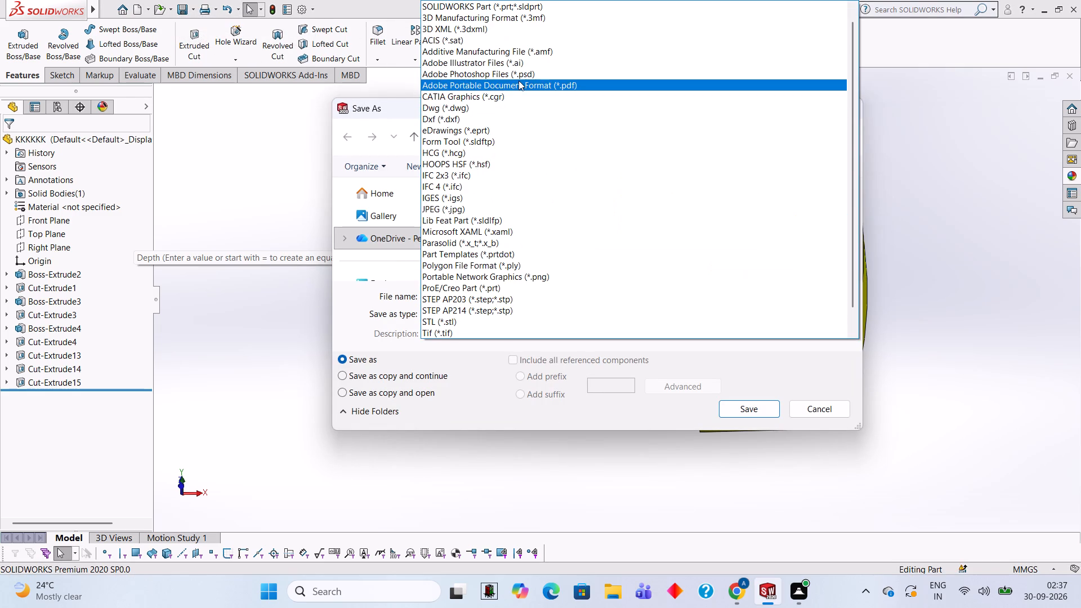
pyautogui.click(519, 81)
pyautogui.click(765, 430)
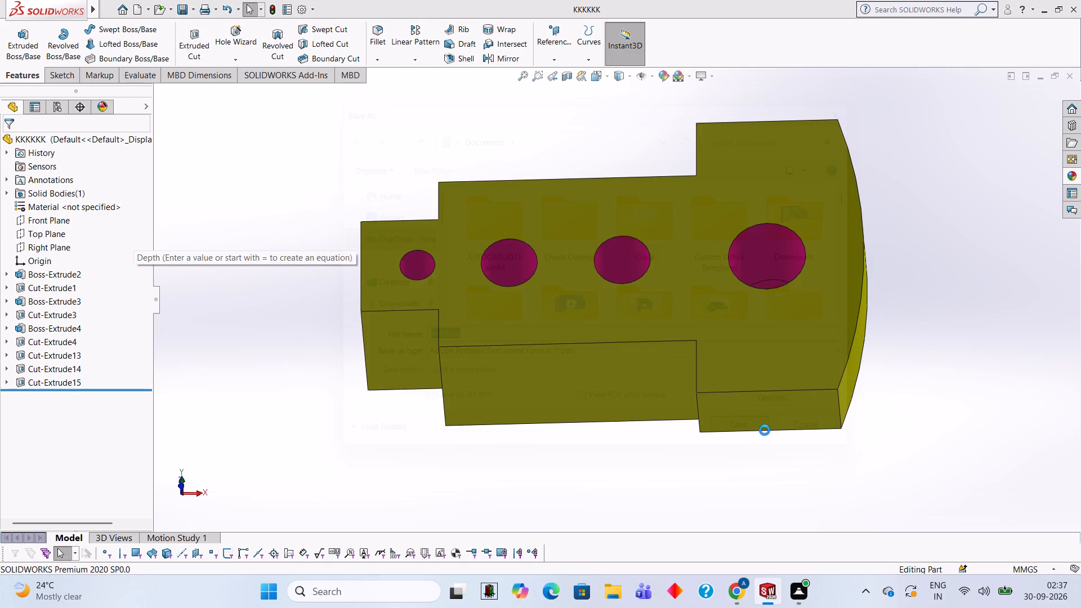